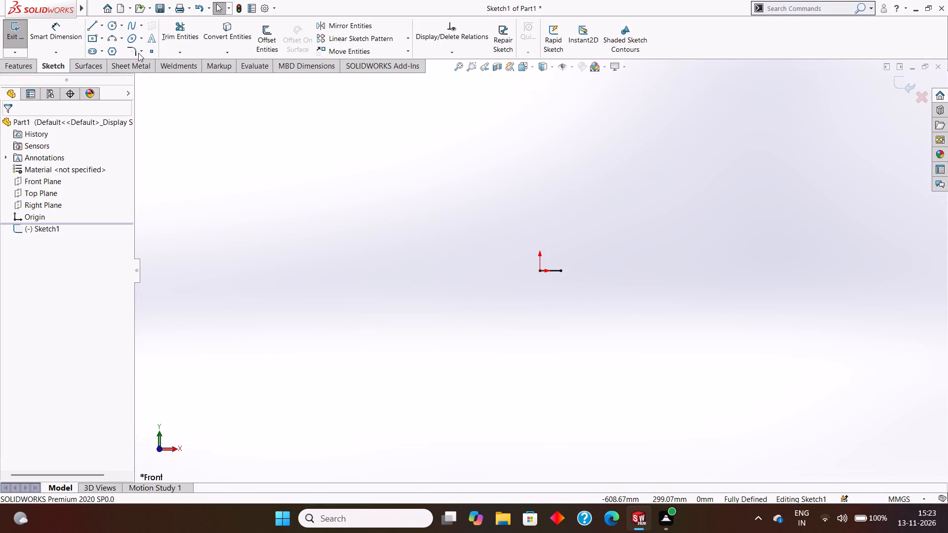
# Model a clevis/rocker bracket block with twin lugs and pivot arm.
# Trim away the existing horizontal line that starts at the sketch origin.
pyautogui.click(192, 25)
pyautogui.scroll(-3, 617, 258)
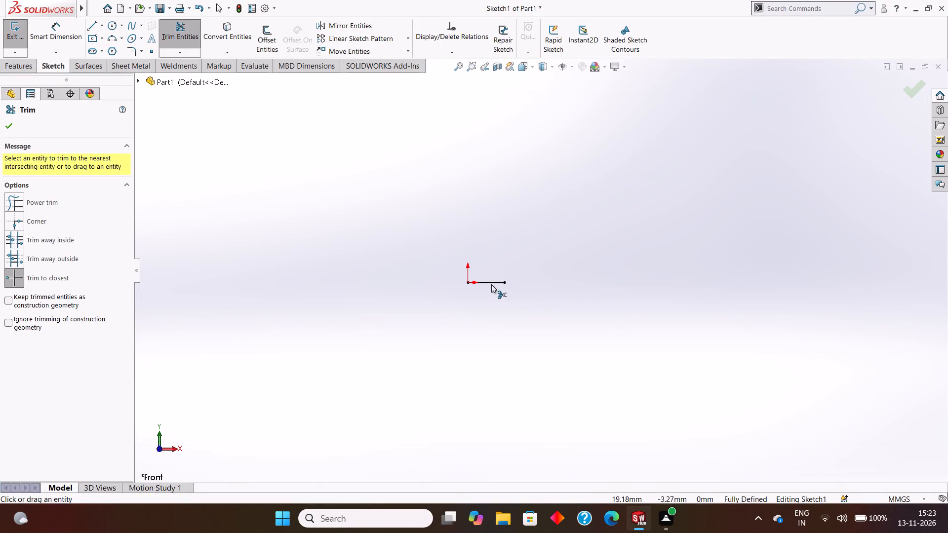
pyautogui.click(493, 283)
# Sketch a horizontal line 32 mm long, starting at the origin and running in the positive X direction.
pyautogui.click(94, 25)
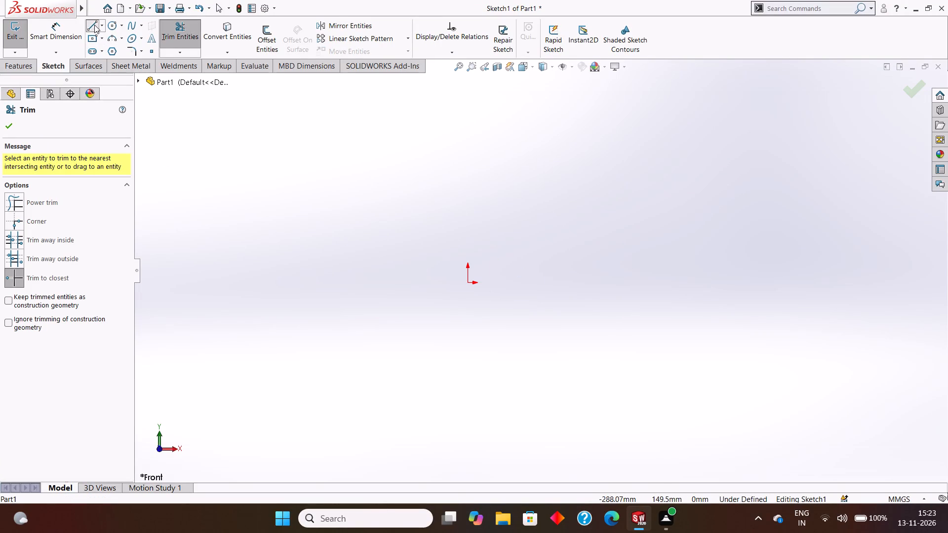
pyautogui.click(467, 282)
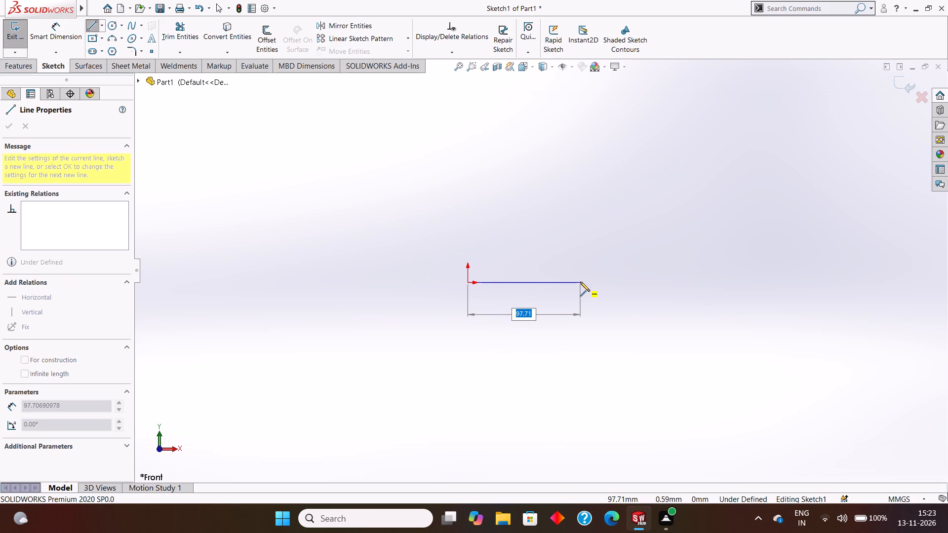
pyautogui.press('BackSpace')
pyautogui.write('32')
pyautogui.press('Return')
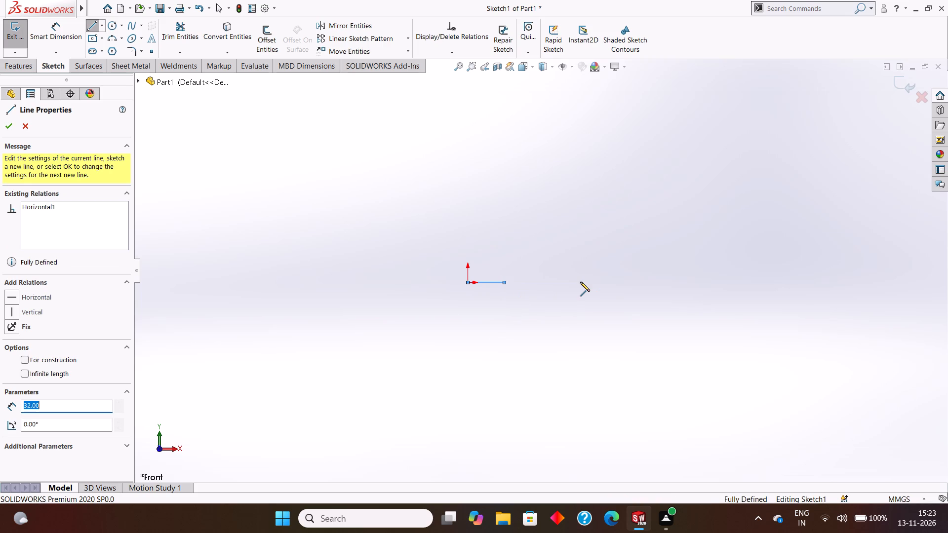
pyautogui.press('Escape')
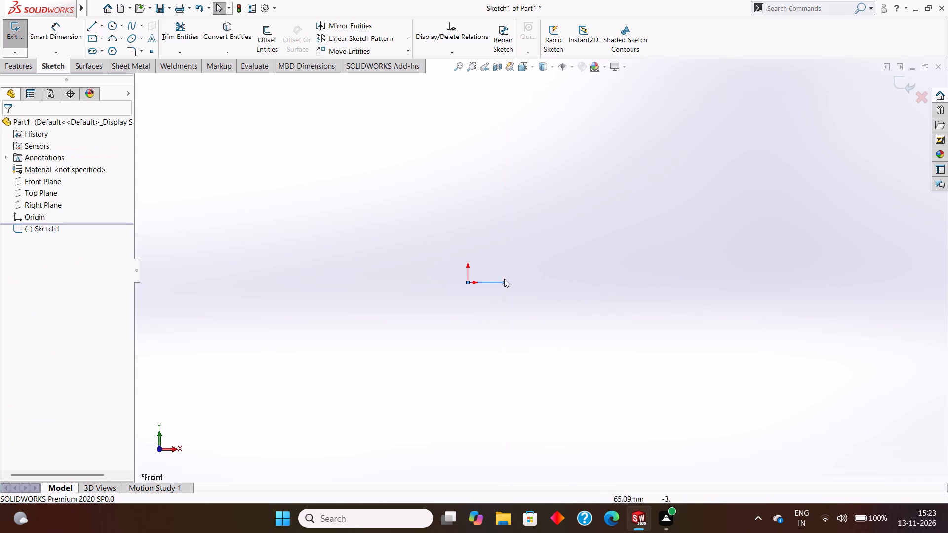
pyautogui.press('Escape')
# Sketch a vertical line 12 mm long going up from the origin.
pyautogui.click(89, 22)
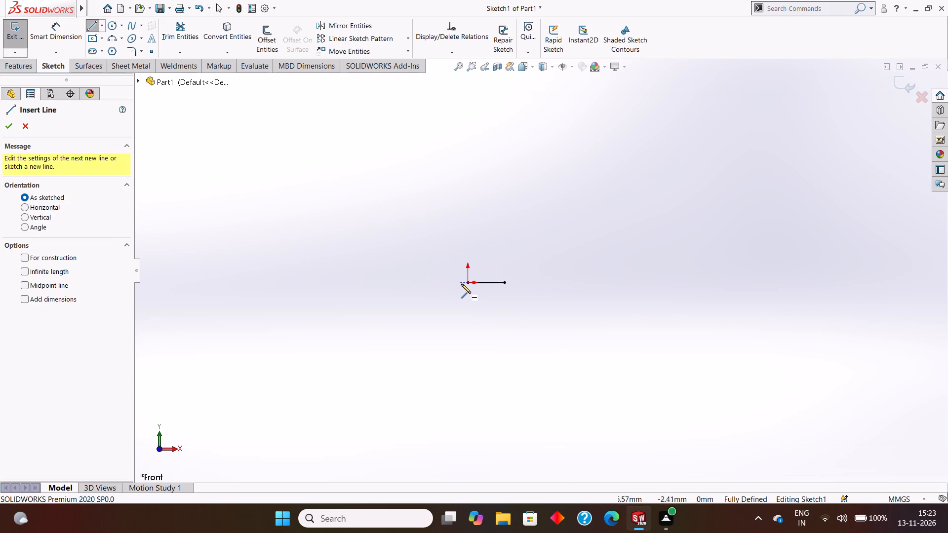
pyautogui.click(467, 282)
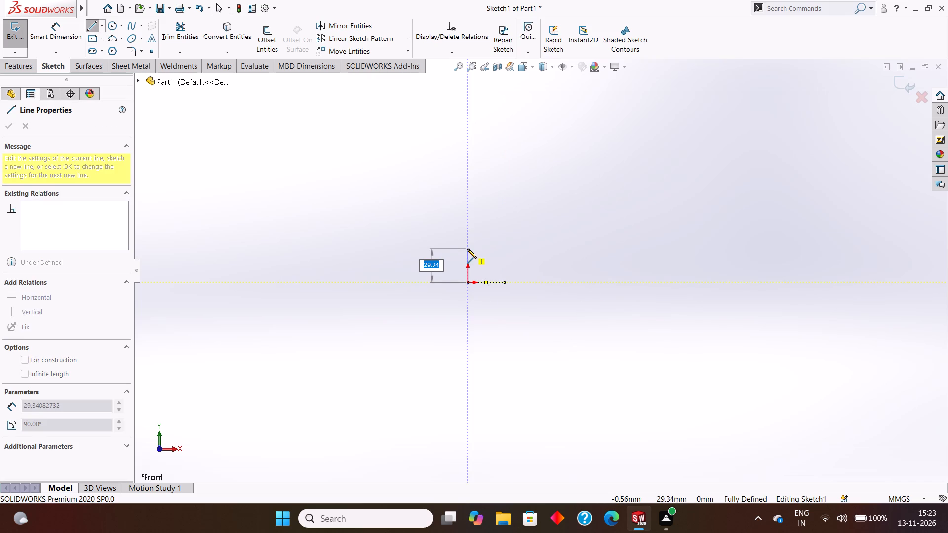
pyautogui.press('BackSpace')
pyautogui.write('12')
pyautogui.press('Return')
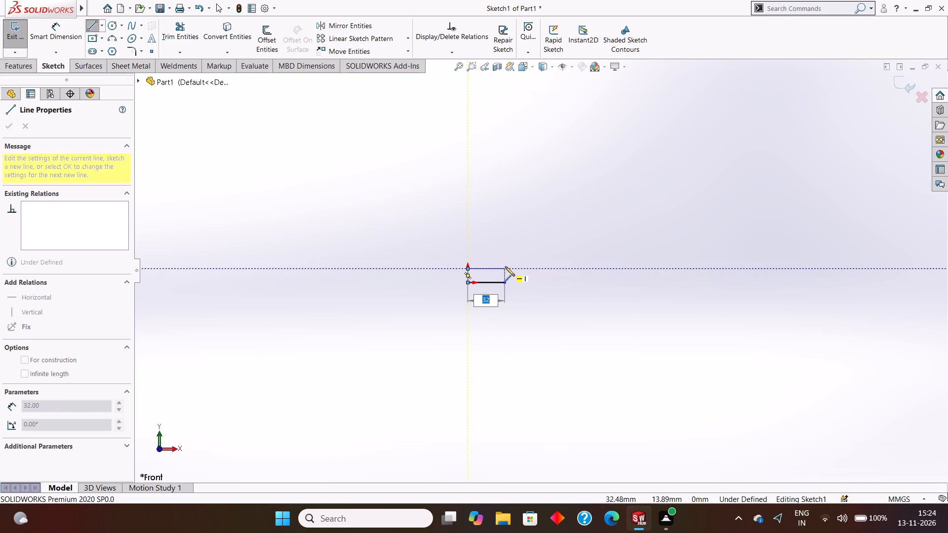
pyautogui.press('Escape')
pyautogui.press('Escape')
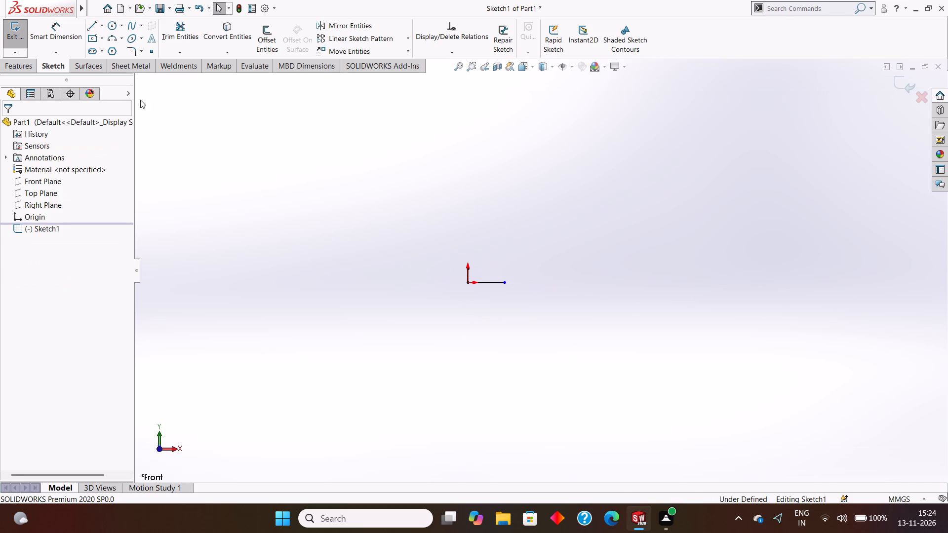
# Close the rectangle with a horizontal top line and a vertical line down to the free end of the base line.
pyautogui.click(91, 22)
pyautogui.scroll(-3, 458, 268)
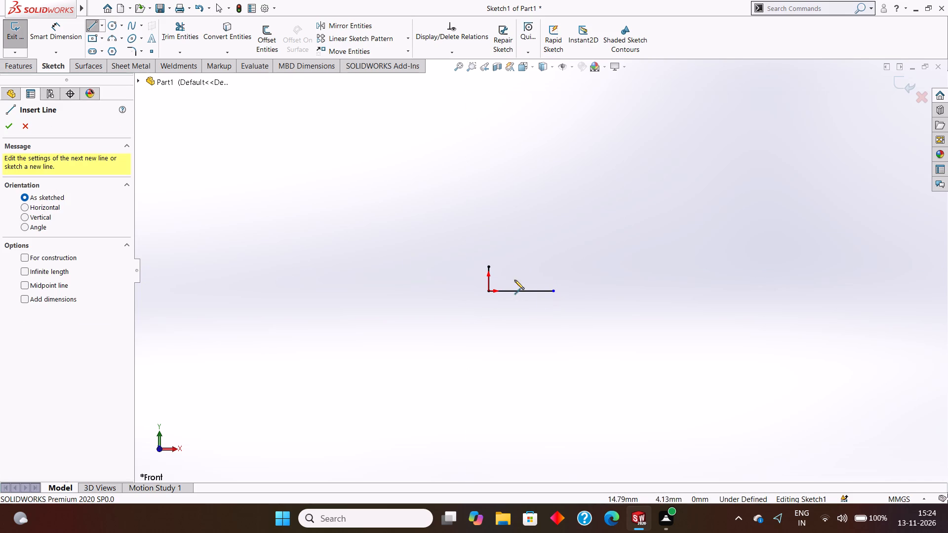
pyautogui.click(488, 266)
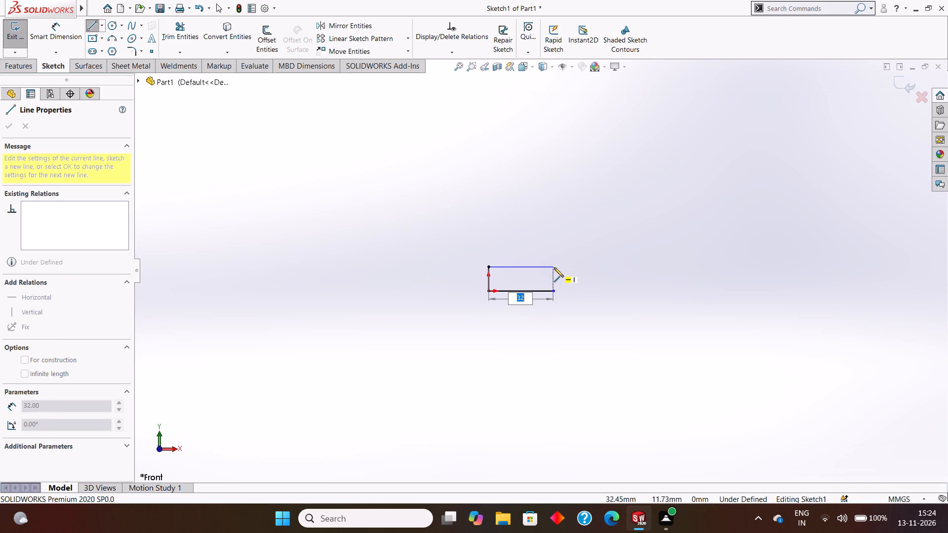
pyautogui.click(553, 267)
pyautogui.click(555, 291)
pyautogui.press('Escape')
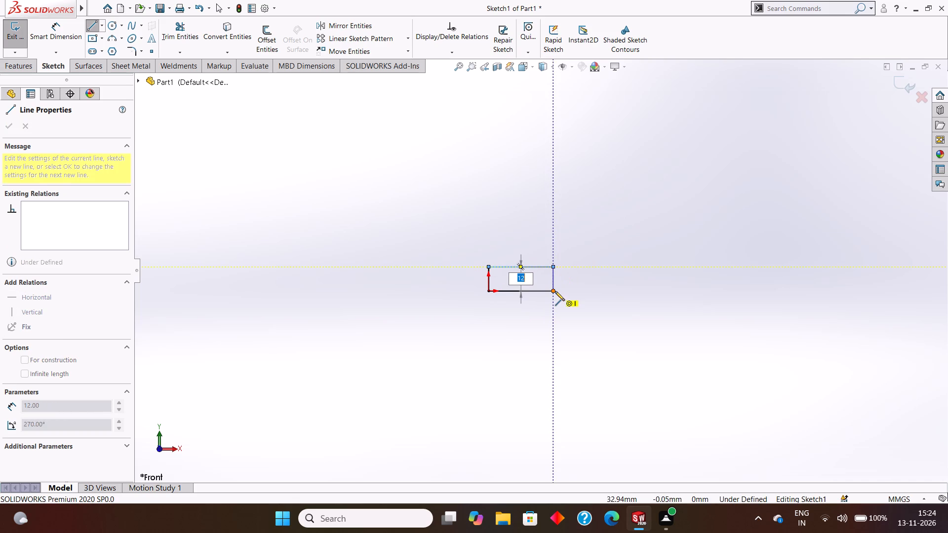
pyautogui.press('Escape')
pyautogui.press('Escape')
# Dimension the rectangle's bottom edge as 32 mm and its right edge as 12 mm.
pyautogui.click(50, 29)
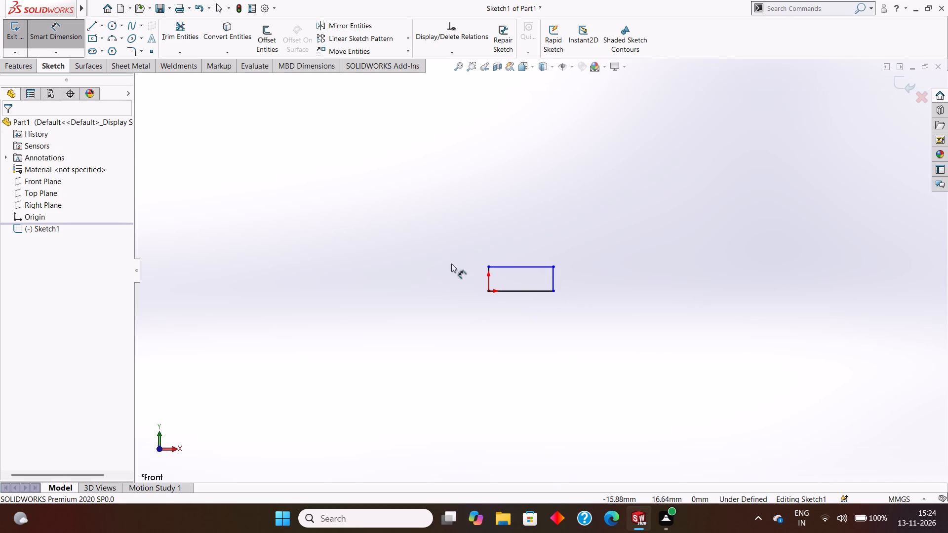
pyautogui.click(529, 292)
pyautogui.click(534, 315)
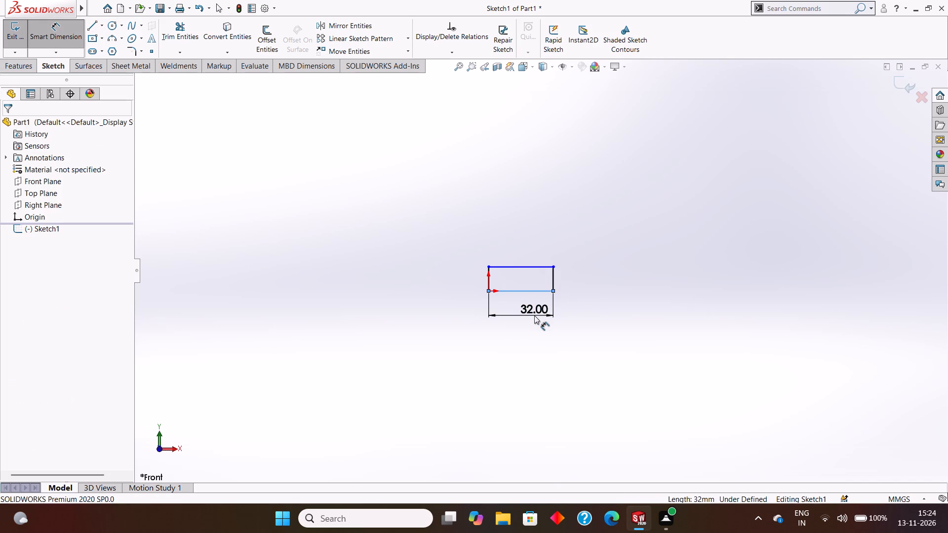
pyautogui.click(487, 299)
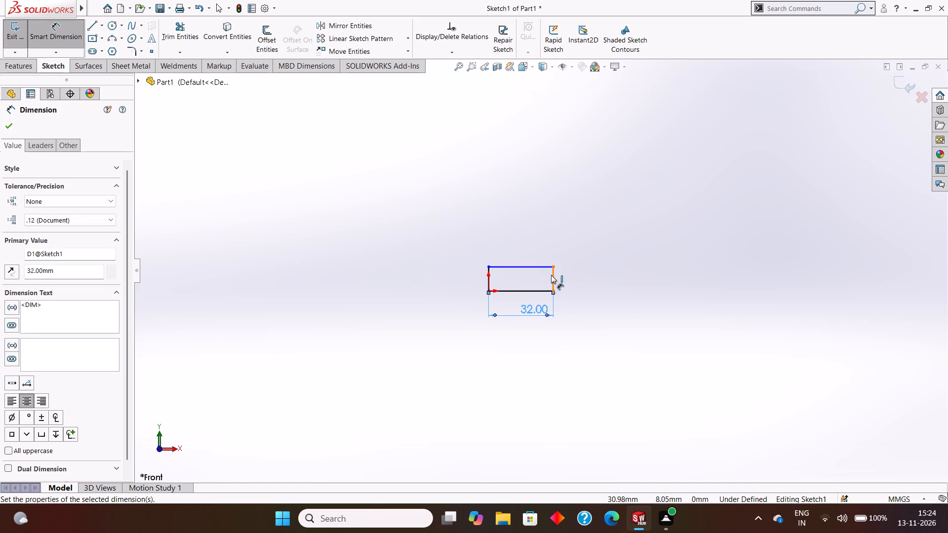
pyautogui.click(553, 273)
pyautogui.click(591, 278)
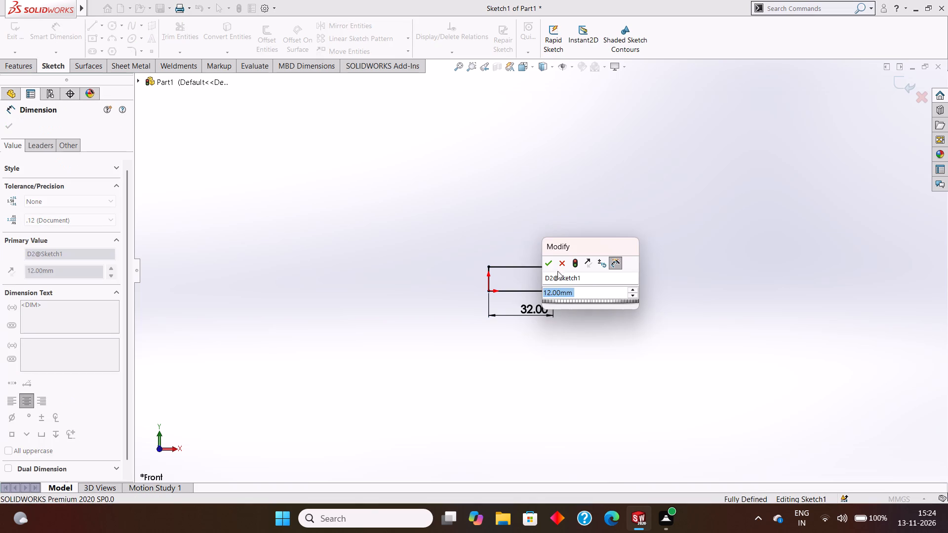
pyautogui.click(554, 266)
pyautogui.click(7, 121)
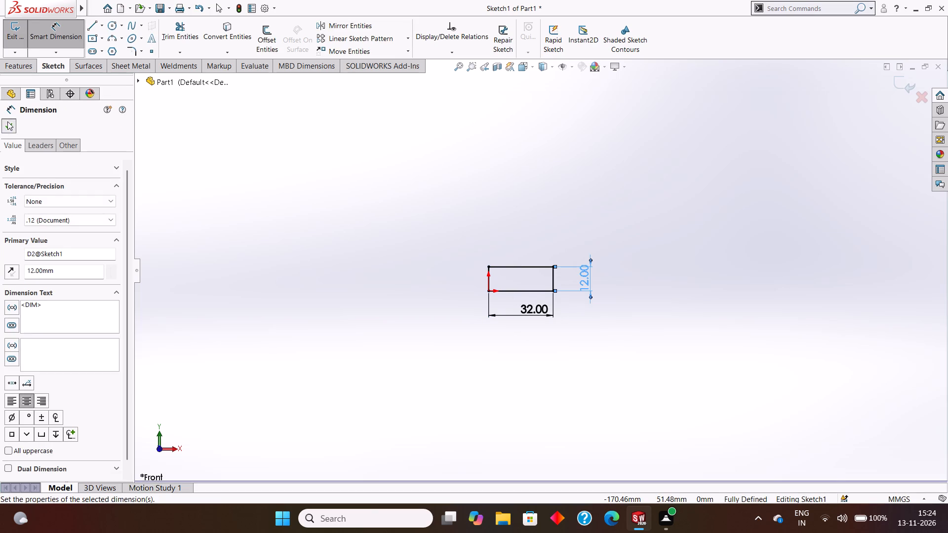
# Extrude the rectangle as a blind boss from the sketch plane to a depth of 52 mm.
pyautogui.click(30, 70)
pyautogui.click(32, 44)
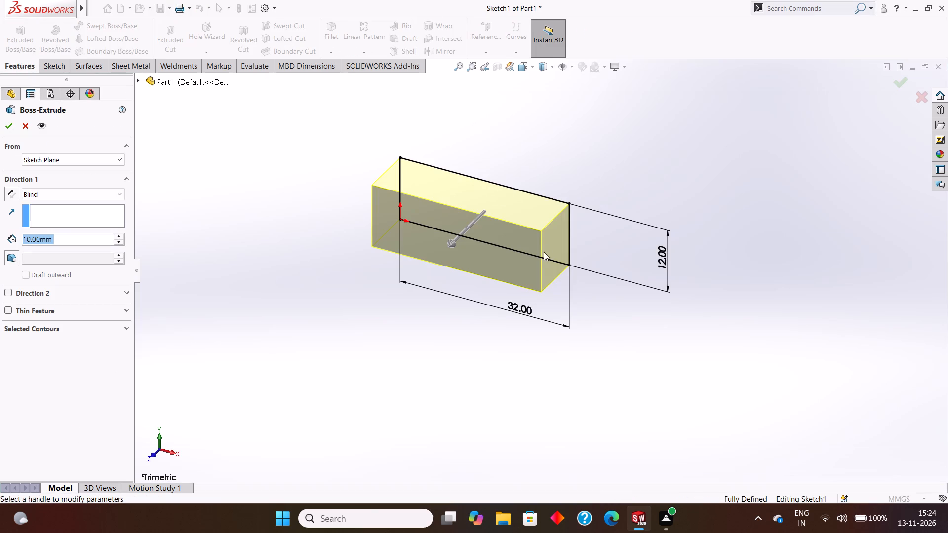
pyautogui.click(66, 239)
pyautogui.moveTo(81, 237); pyautogui.dragTo(21, 232)
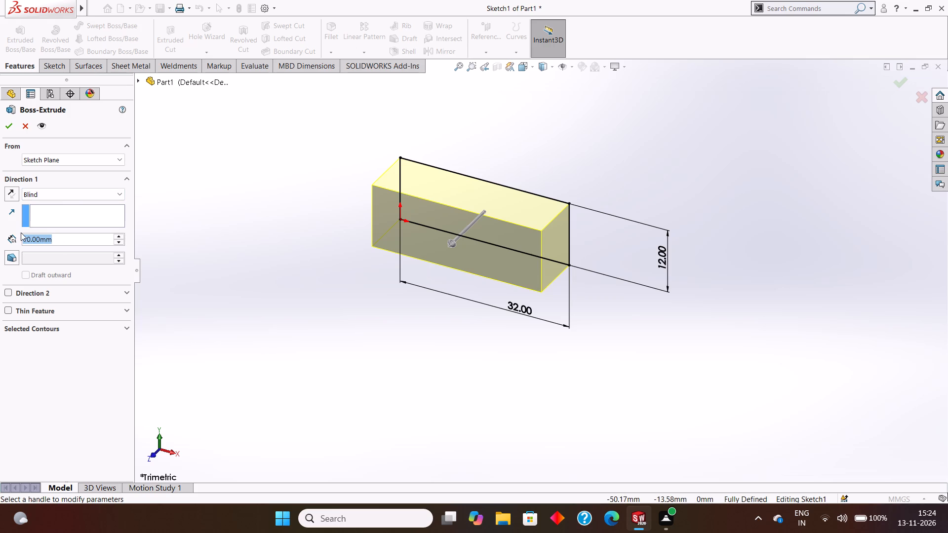
pyautogui.press('BackSpace')
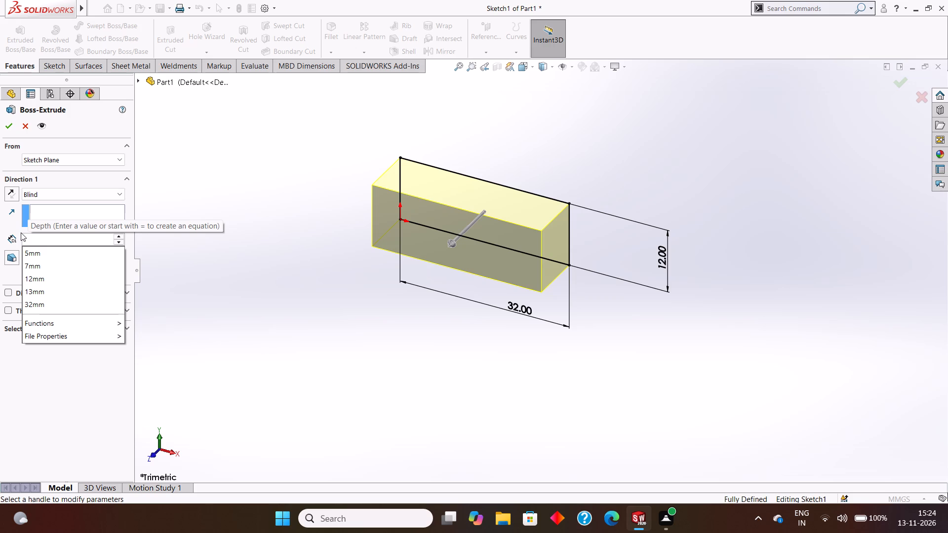
pyautogui.press('1')
pyautogui.press('BackSpace')
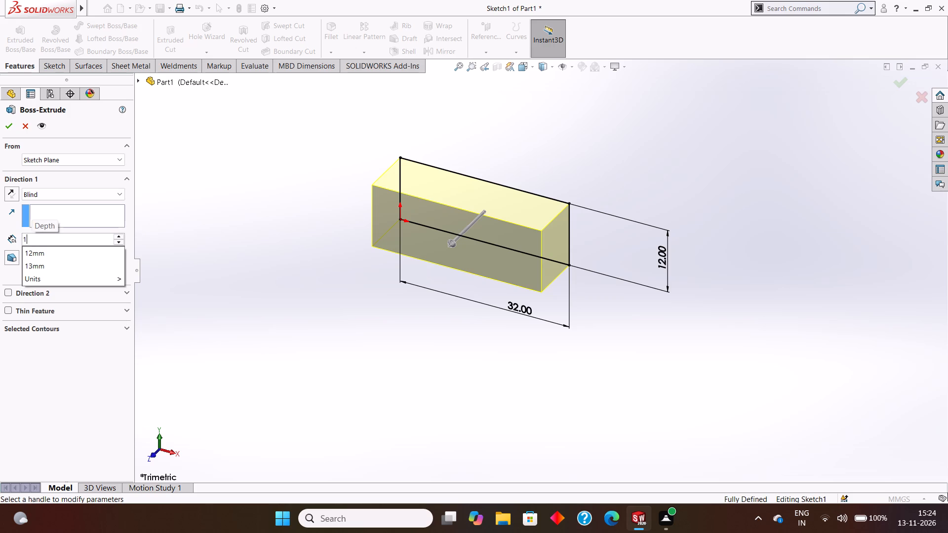
pyautogui.press('6')
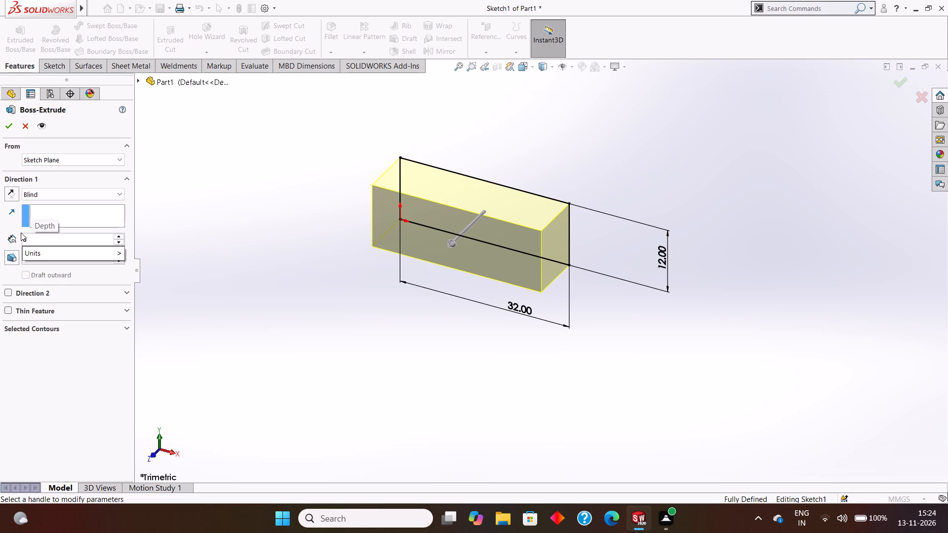
pyautogui.hotkey('shift', '+')
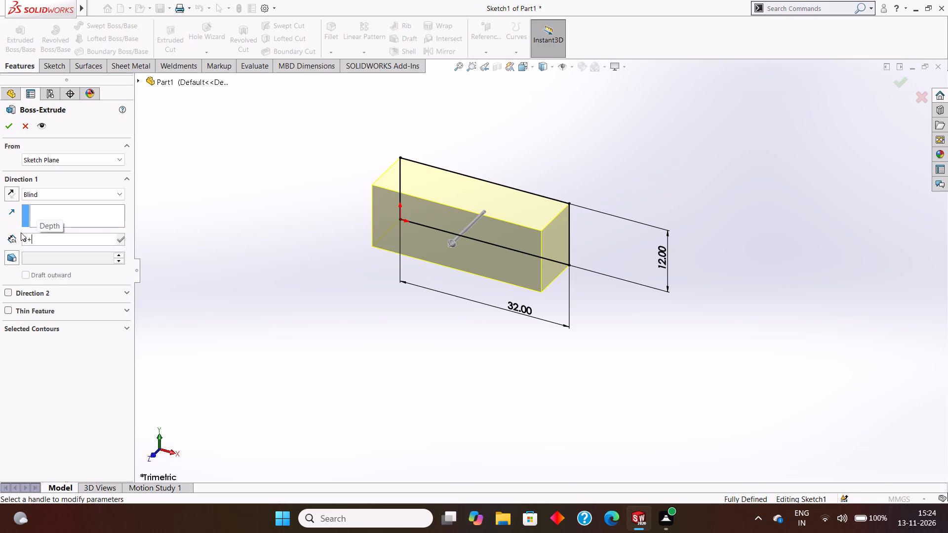
pyautogui.write('10')
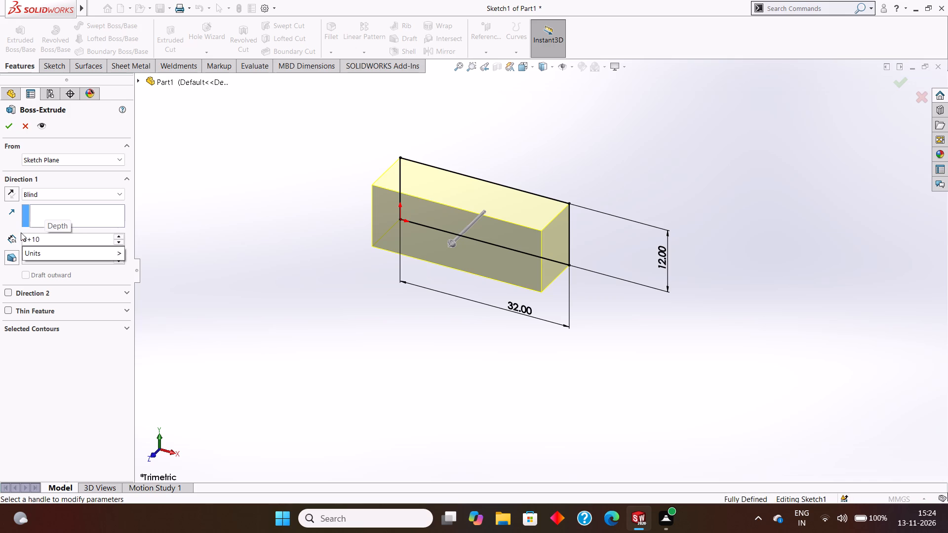
pyautogui.write('+15')
pyautogui.write('+15')
pyautogui.hotkey('shift', '+')
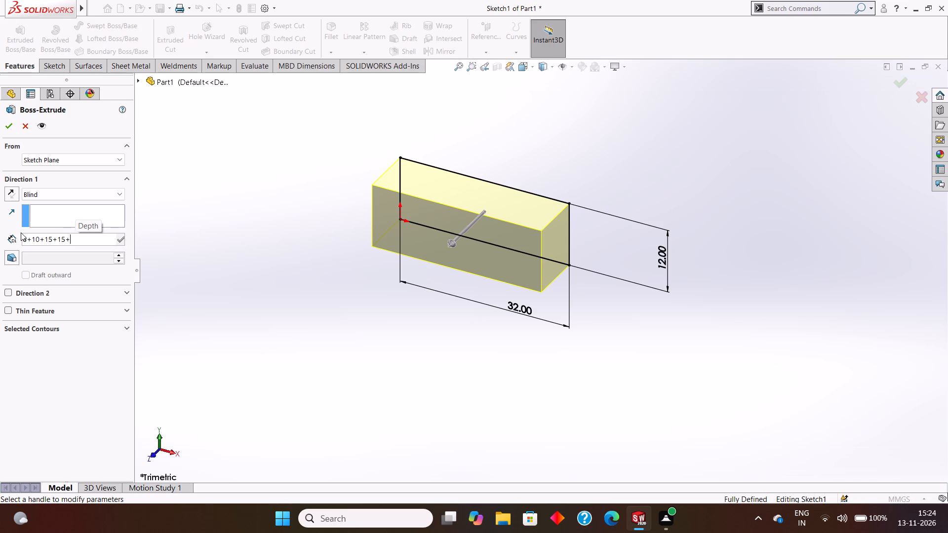
pyautogui.press('6')
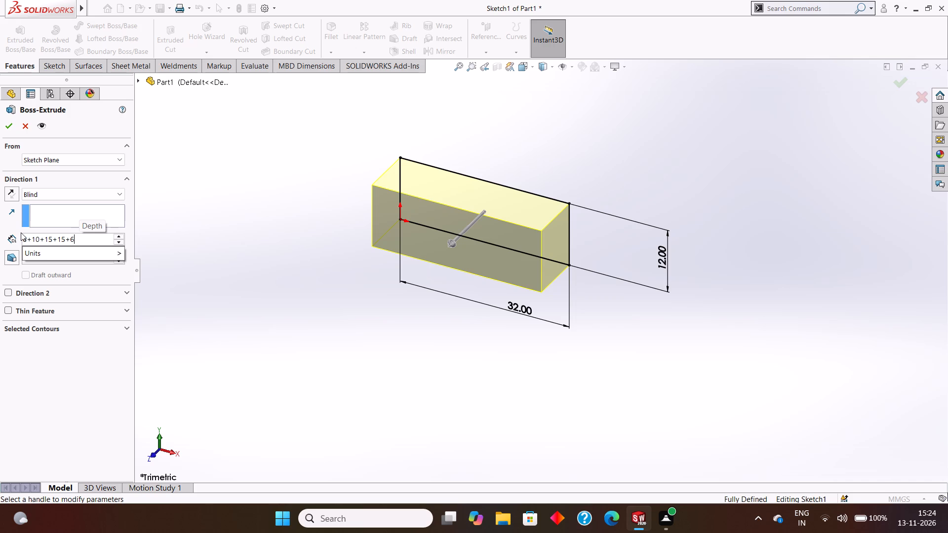
pyautogui.press('Return')
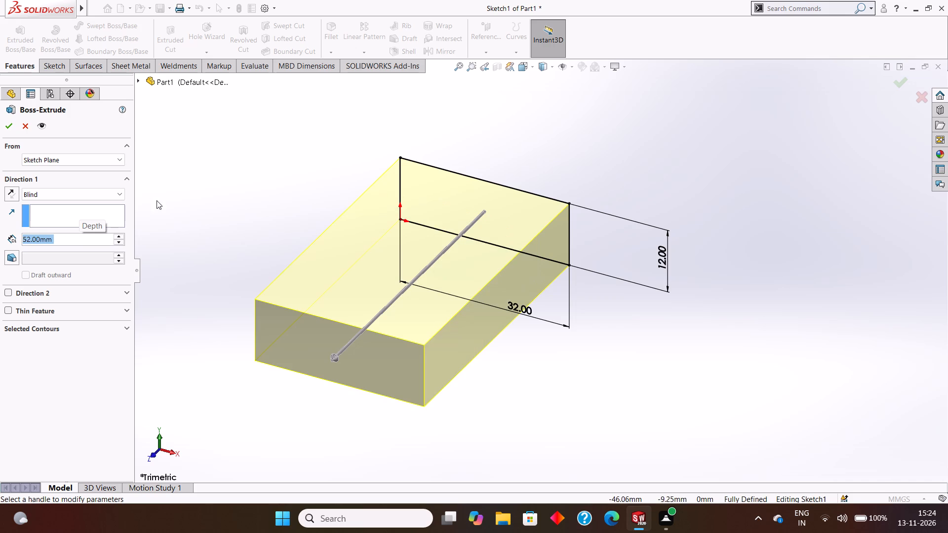
pyautogui.scroll(5, 565, 244)
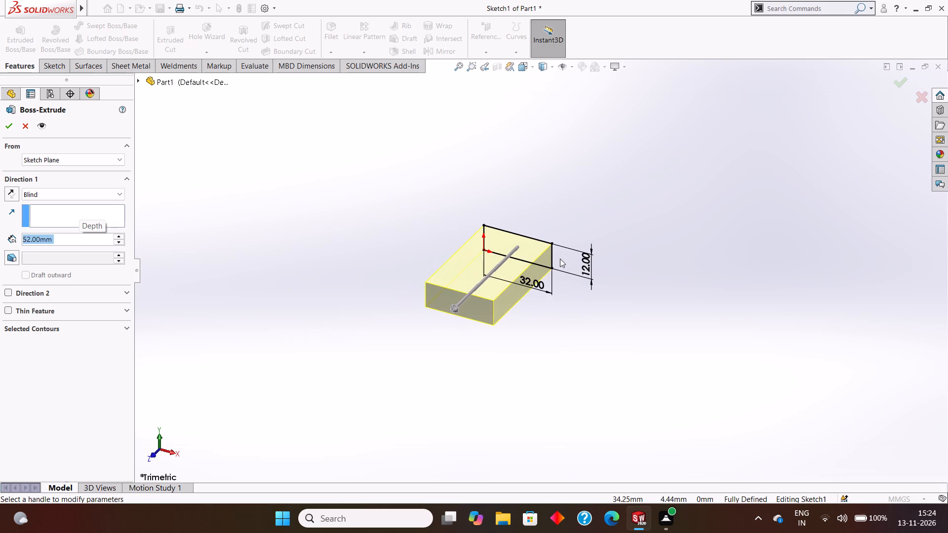
pyautogui.click(5, 128)
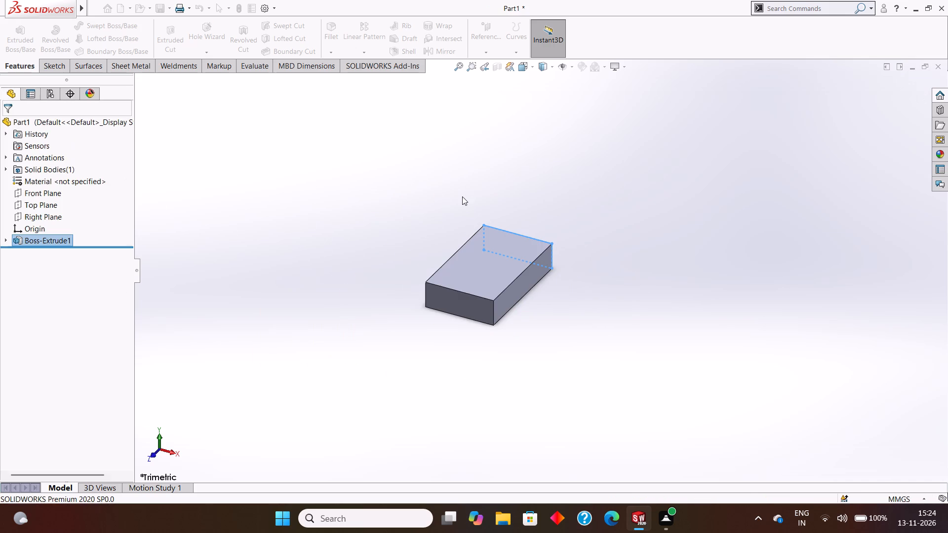
pyautogui.click(462, 196)
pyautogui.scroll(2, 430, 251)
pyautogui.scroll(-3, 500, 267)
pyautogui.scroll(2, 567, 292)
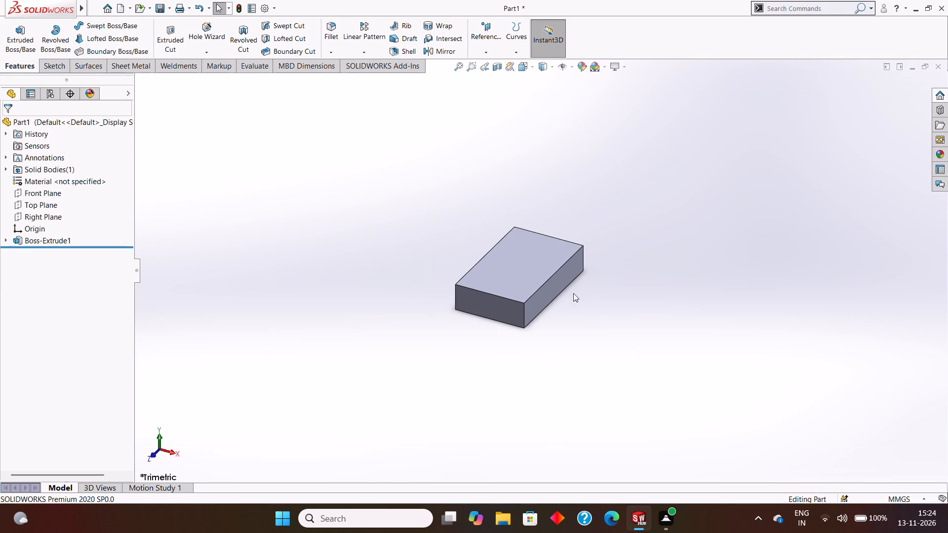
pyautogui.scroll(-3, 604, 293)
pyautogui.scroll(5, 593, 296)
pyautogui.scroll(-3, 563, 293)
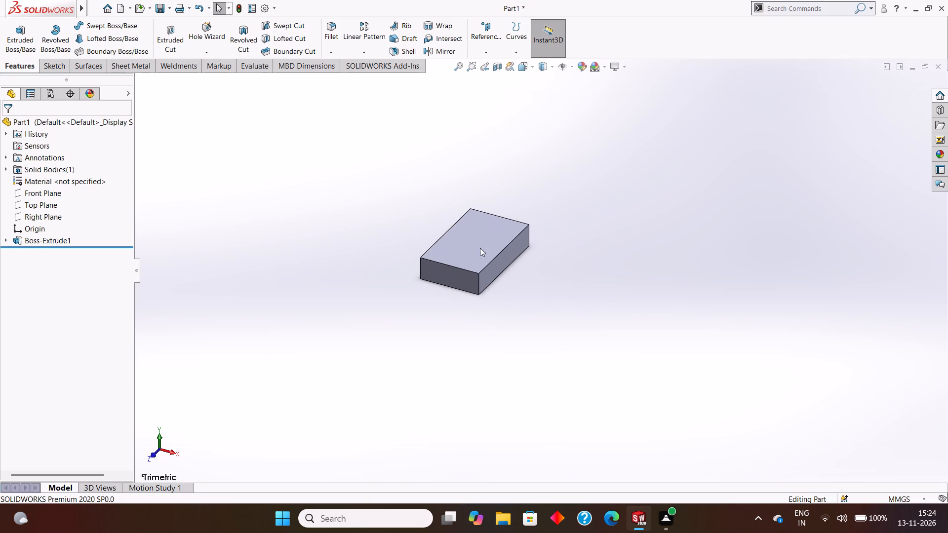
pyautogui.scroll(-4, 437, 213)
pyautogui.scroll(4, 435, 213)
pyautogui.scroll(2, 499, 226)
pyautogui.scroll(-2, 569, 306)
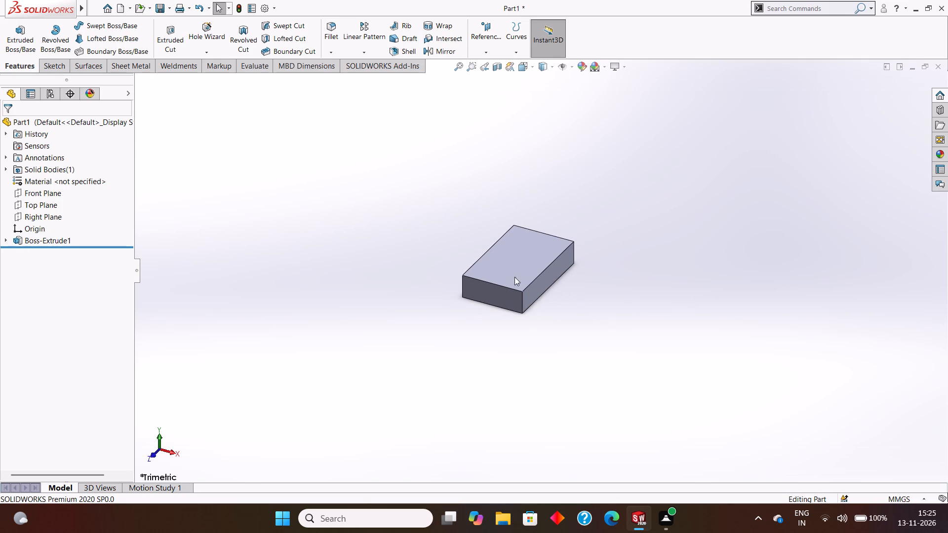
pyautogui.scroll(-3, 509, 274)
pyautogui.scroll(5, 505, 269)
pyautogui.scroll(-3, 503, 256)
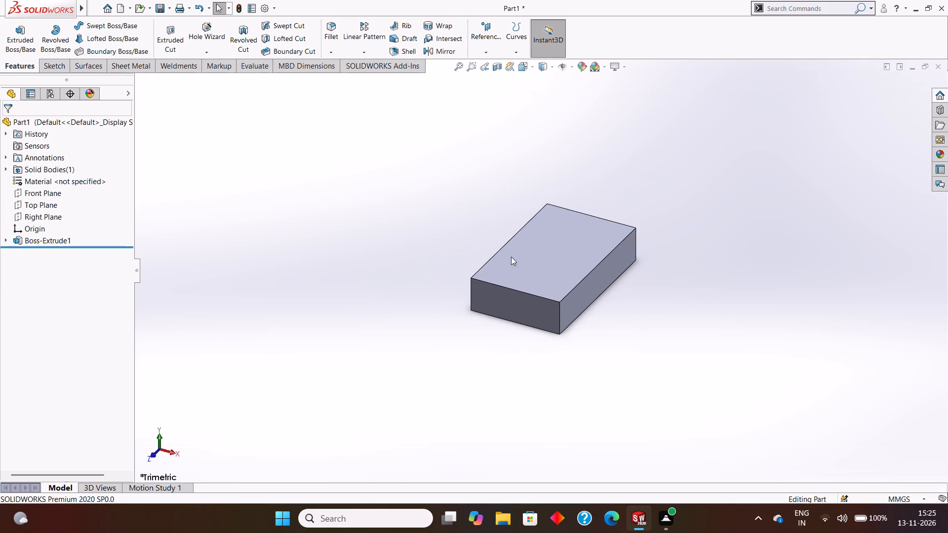
# Examine the extruded block up close and from several angles.
pyautogui.scroll(-2, 561, 268)
pyautogui.scroll(4, 558, 284)
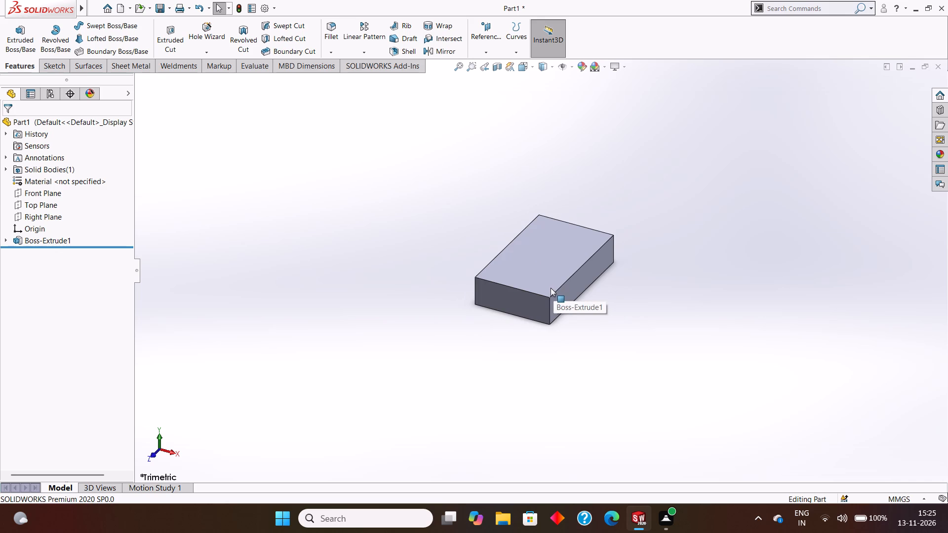
pyautogui.scroll(1, 551, 288)
pyautogui.scroll(-3, 547, 284)
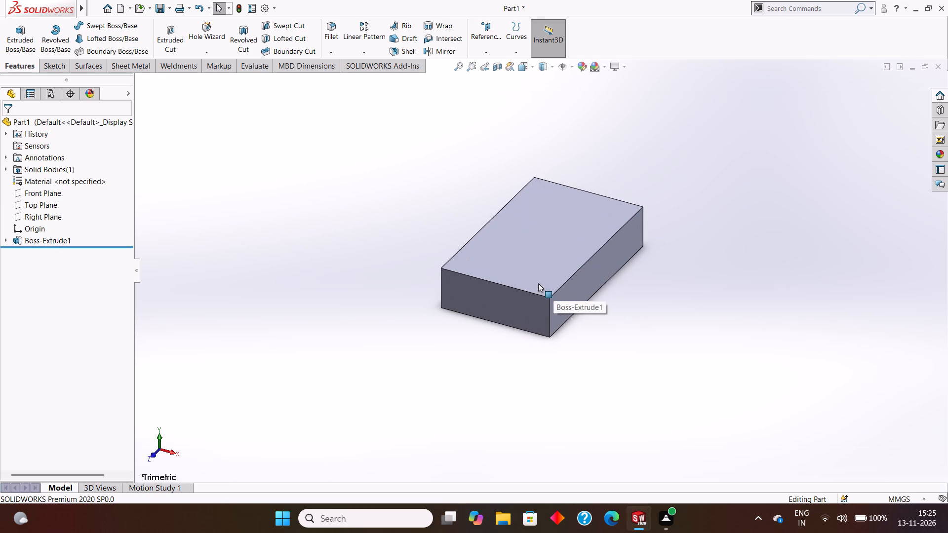
pyautogui.scroll(4, 537, 283)
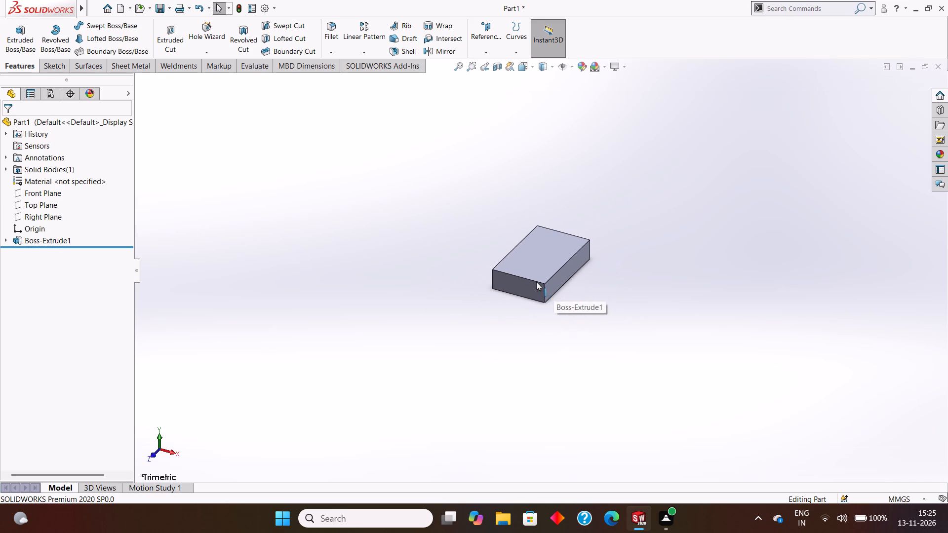
pyautogui.scroll(-3, 536, 282)
pyautogui.scroll(5, 536, 282)
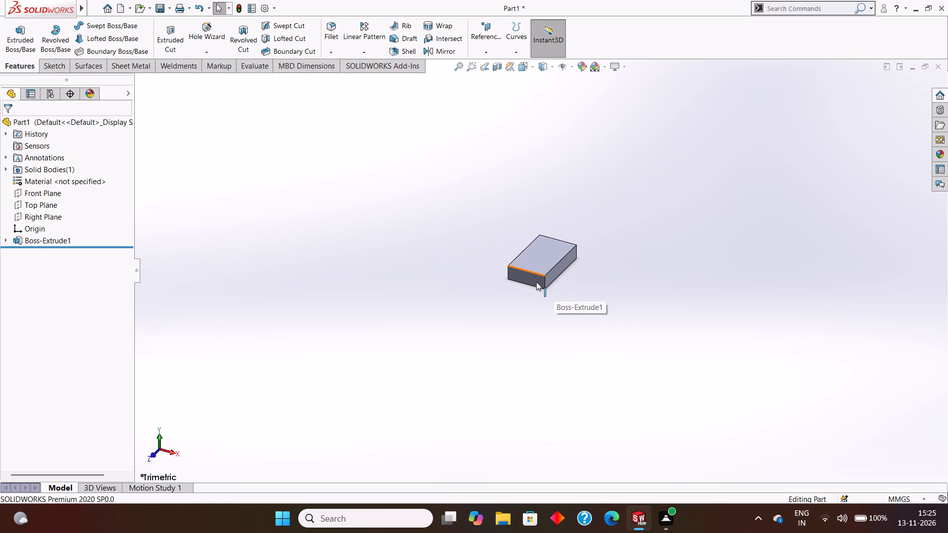
pyautogui.scroll(1, 536, 282)
pyautogui.scroll(-4, 536, 282)
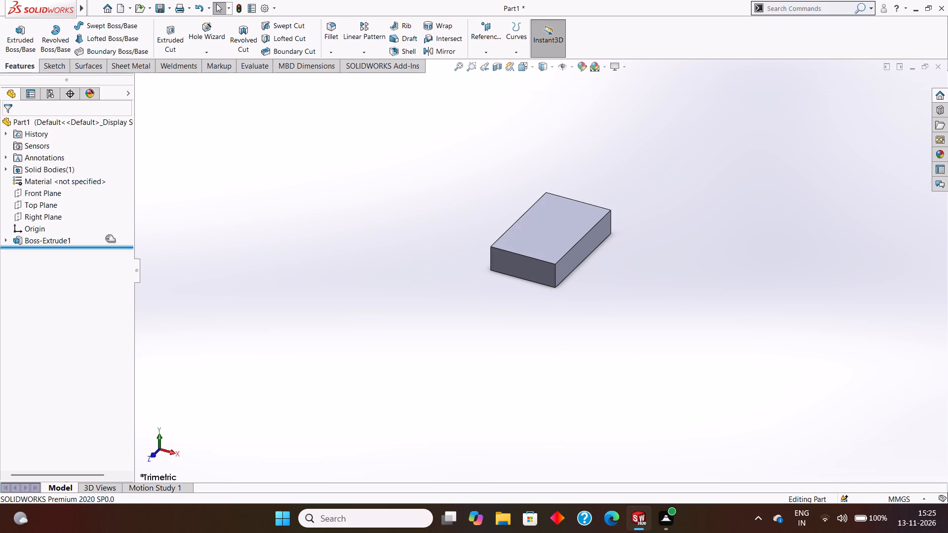
pyautogui.moveTo(552, 310); pyautogui.dragTo(533, 301, button='middle')
pyautogui.moveTo(565, 293); pyautogui.dragTo(575, 299, button='middle')
pyautogui.moveTo(561, 292); pyautogui.dragTo(587, 293, button='middle')
pyautogui.moveTo(557, 294); pyautogui.dragTo(560, 295, button='middle')
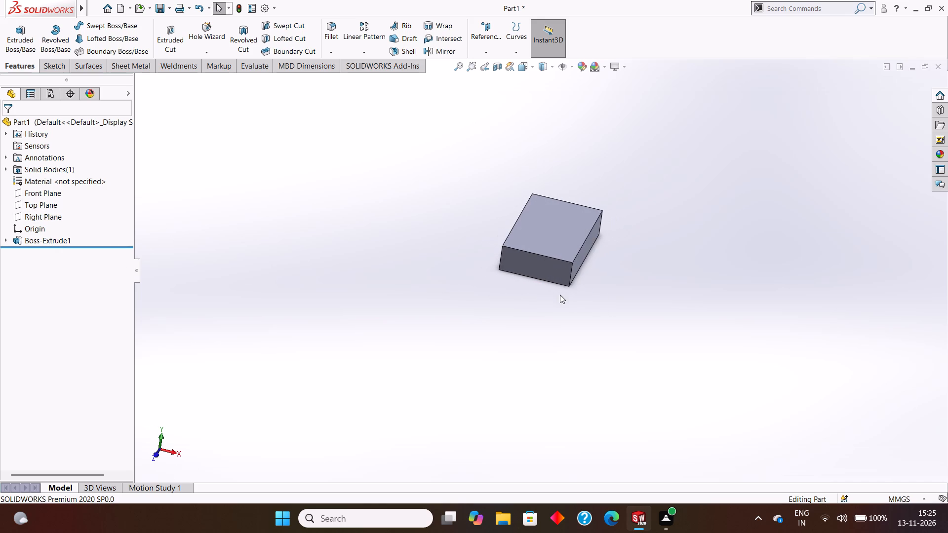
pyautogui.moveTo(560, 295); pyautogui.dragTo(566, 296, button='middle')
pyautogui.middleClick(566, 296)
pyautogui.moveTo(569, 290); pyautogui.dragTo(563, 288, button='middle')
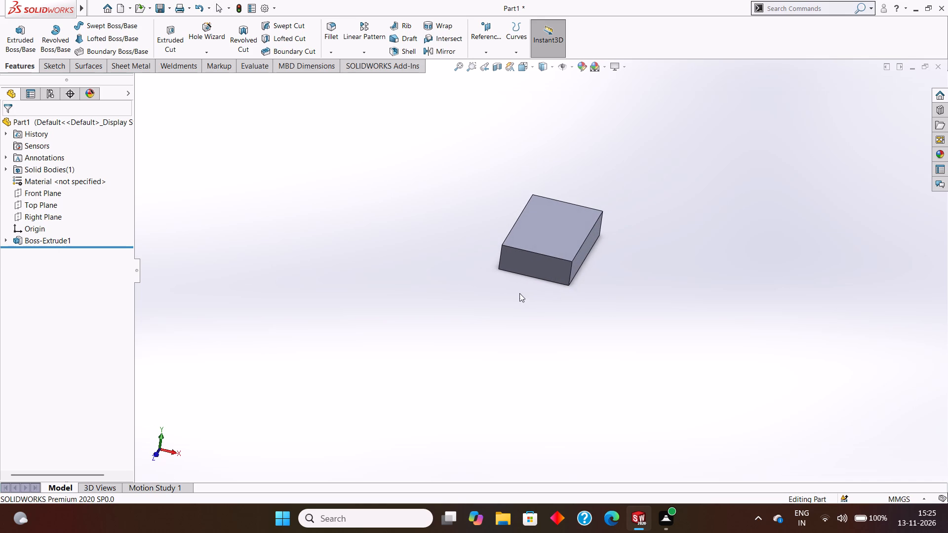
pyautogui.moveTo(519, 294); pyautogui.dragTo(539, 297, button='middle')
pyautogui.moveTo(539, 297); pyautogui.dragTo(533, 295, button='middle')
pyautogui.middleClick(531, 294)
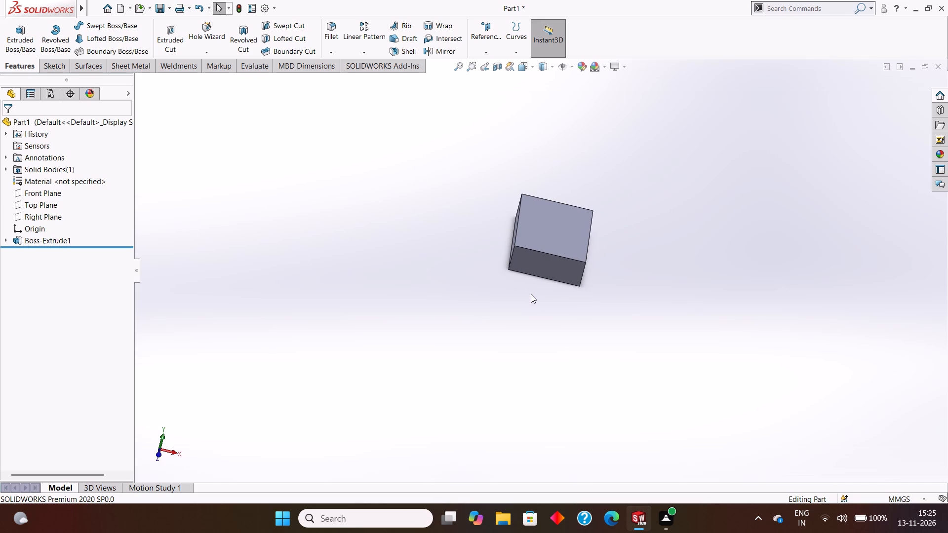
pyautogui.moveTo(547, 297); pyautogui.dragTo(537, 297, button='middle')
pyautogui.moveTo(534, 296); pyautogui.dragTo(546, 293, button='middle')
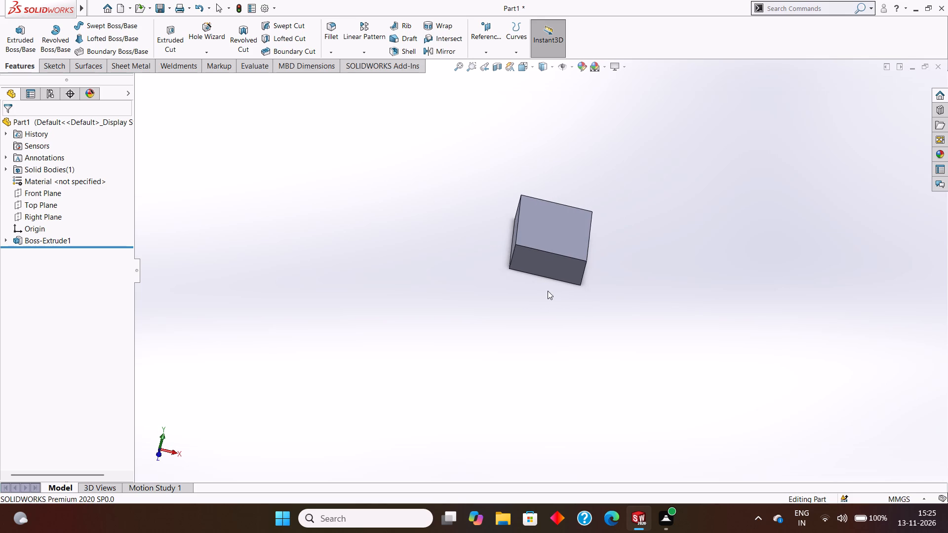
pyautogui.moveTo(548, 291); pyautogui.dragTo(556, 296, button='middle')
pyautogui.moveTo(556, 293); pyautogui.dragTo(525, 302, button='middle')
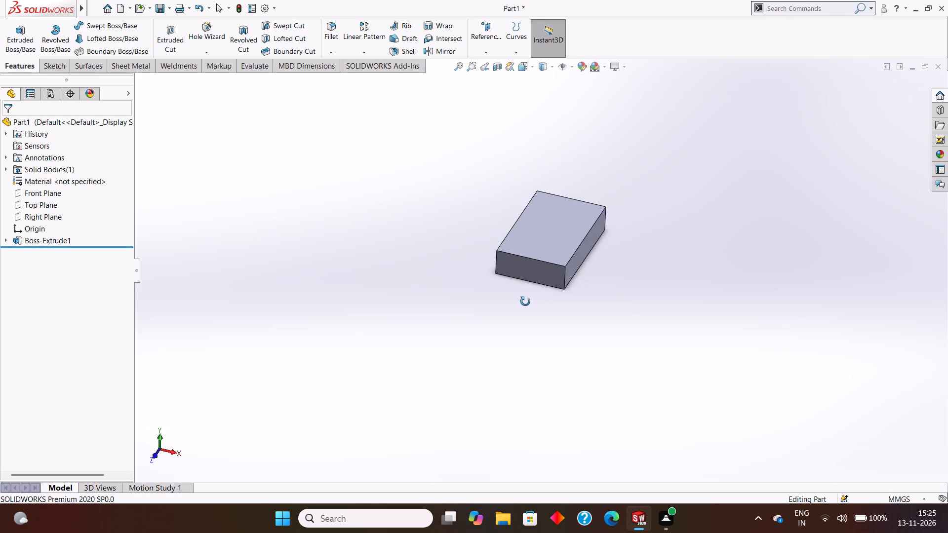
pyautogui.moveTo(525, 302); pyautogui.dragTo(524, 301, button='middle')
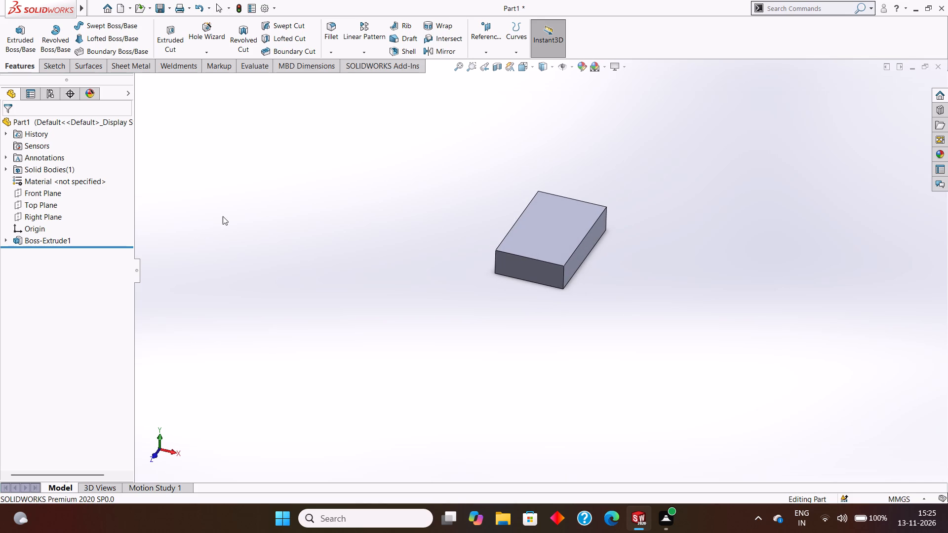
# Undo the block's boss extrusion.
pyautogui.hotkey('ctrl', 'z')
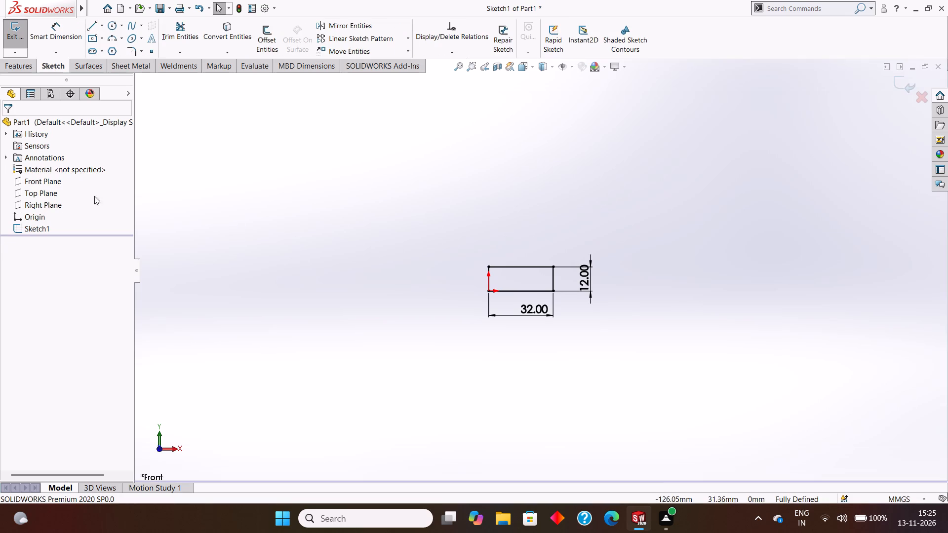
# Extrude the 32 by 12 mm rectangle as a blind boss from the sketch plane to a depth of 52 mm.
pyautogui.click(28, 65)
pyautogui.click(16, 31)
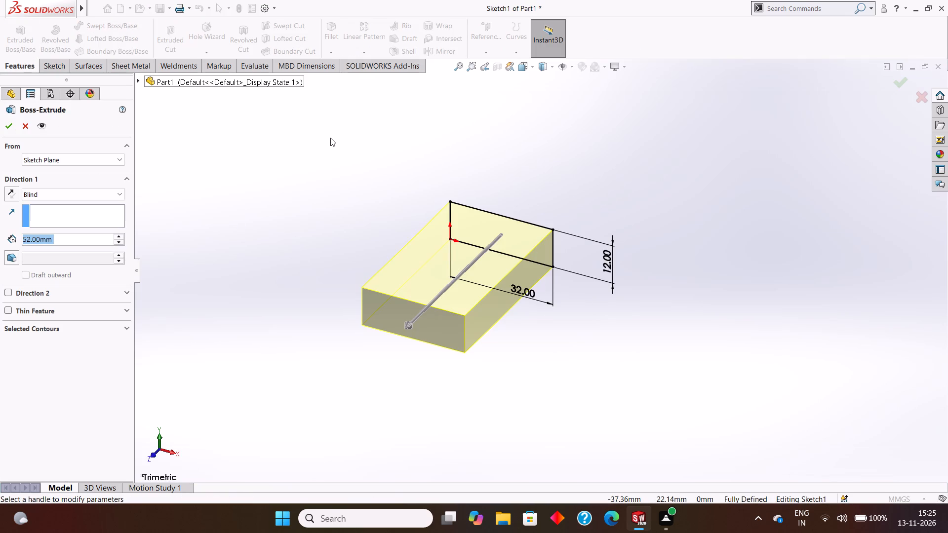
pyautogui.press('BackSpace')
pyautogui.write('52')
pyautogui.press('Return')
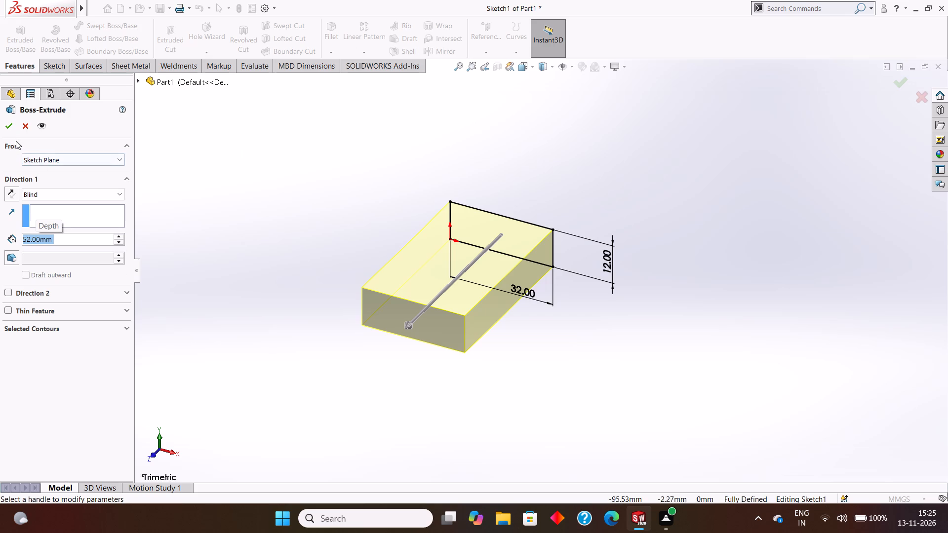
pyautogui.click(12, 127)
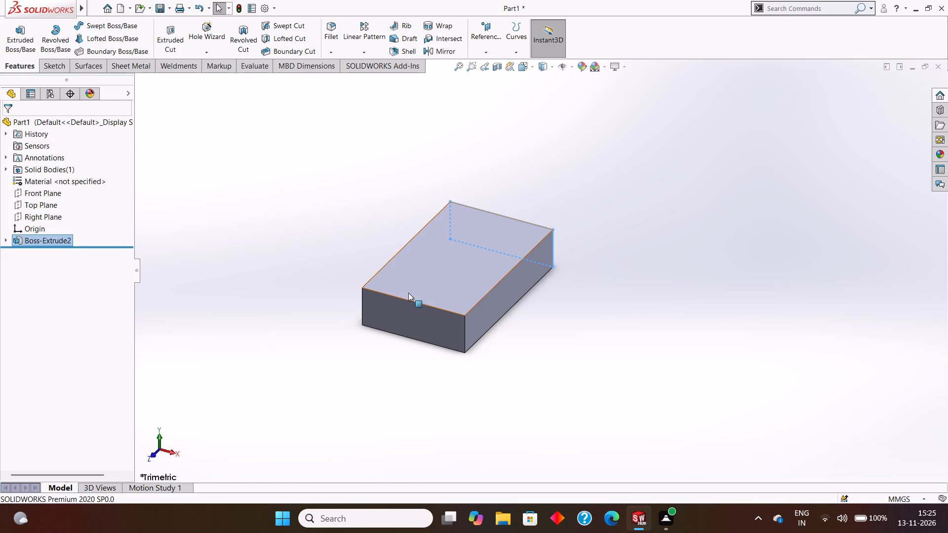
pyautogui.click(352, 171)
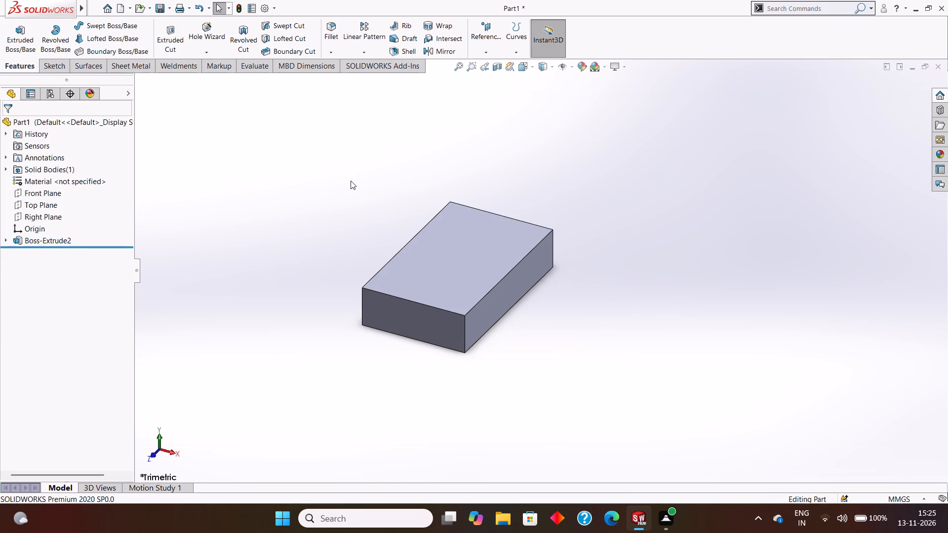
pyautogui.click(348, 181)
pyautogui.click(348, 181)
pyautogui.tripleClick(347, 181)
# Inspect the re-extruded block's front, top and side faces from different angles.
pyautogui.moveTo(528, 338); pyautogui.dragTo(512, 327, button='middle')
pyautogui.scroll(1, 523, 328)
pyautogui.middleClick(523, 328)
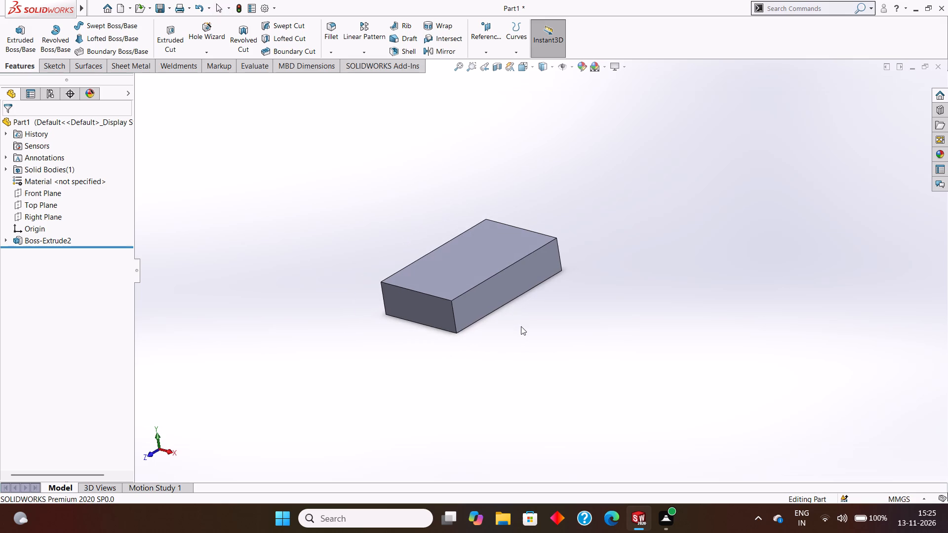
pyautogui.moveTo(521, 321); pyautogui.dragTo(513, 316, button='middle')
pyautogui.moveTo(513, 313); pyautogui.dragTo(520, 316, button='middle')
pyautogui.middleClick(521, 315)
pyautogui.moveTo(529, 314); pyautogui.dragTo(527, 310, button='middle')
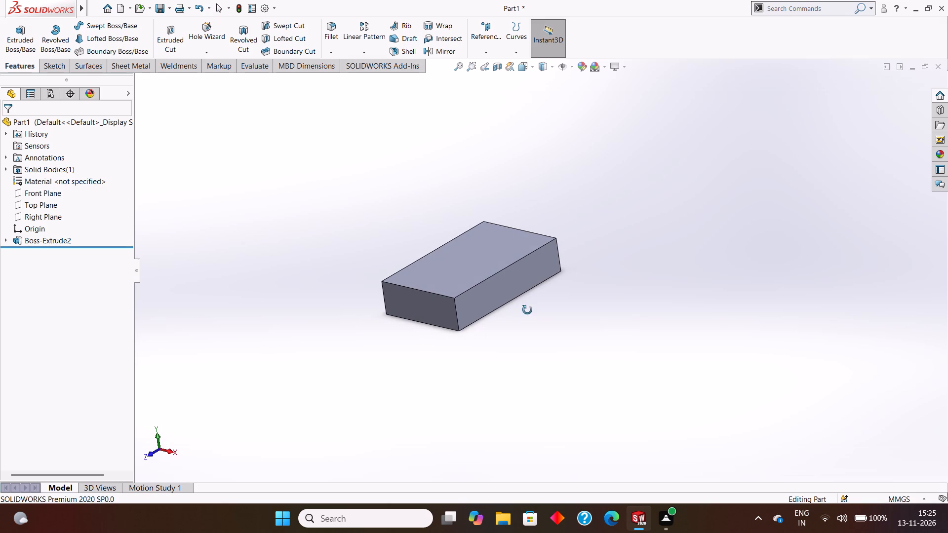
pyautogui.moveTo(527, 310); pyautogui.dragTo(525, 305, button='middle')
pyautogui.moveTo(525, 304); pyautogui.dragTo(530, 305, button='middle')
pyautogui.moveTo(539, 305); pyautogui.dragTo(556, 309, button='middle')
pyautogui.middleClick(556, 309)
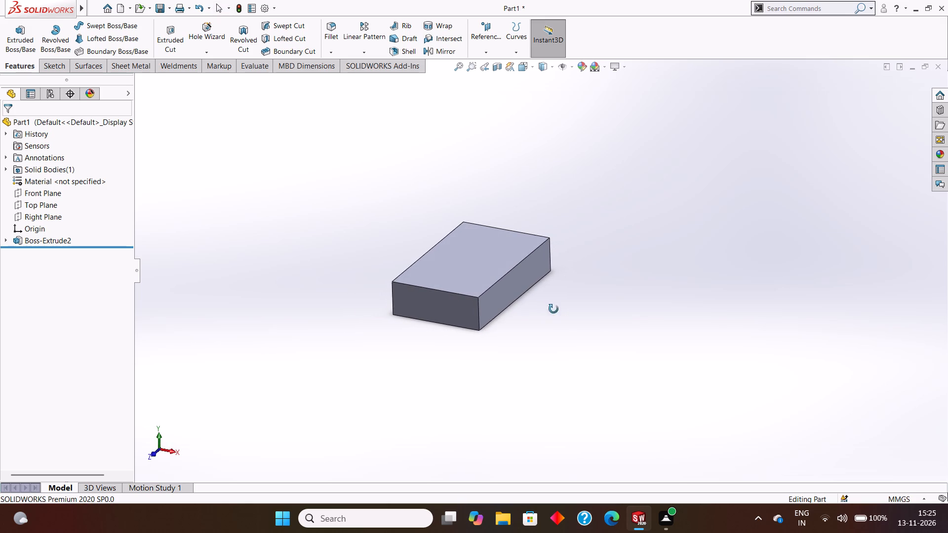
pyautogui.middleClick(546, 314)
pyautogui.moveTo(553, 316); pyautogui.dragTo(565, 319, button='middle')
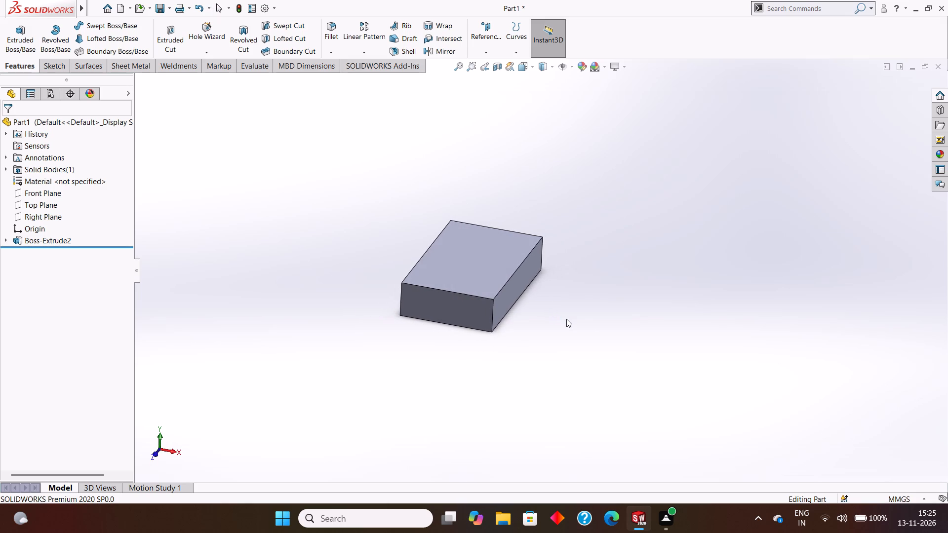
pyautogui.moveTo(566, 316); pyautogui.dragTo(574, 314, button='middle')
pyautogui.middleClick(571, 313)
pyautogui.moveTo(573, 315); pyautogui.dragTo(578, 316, button='middle')
pyautogui.moveTo(578, 316); pyautogui.dragTo(584, 317, button='middle')
pyautogui.moveTo(585, 317); pyautogui.dragTo(581, 311, button='middle')
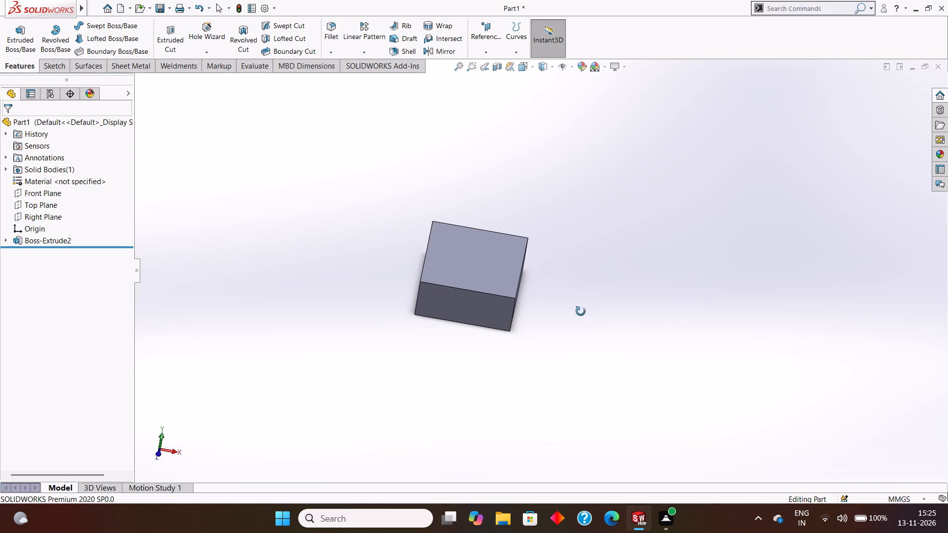
pyautogui.moveTo(581, 311); pyautogui.dragTo(581, 311, button='middle')
pyautogui.moveTo(584, 307); pyautogui.dragTo(574, 305, button='middle')
pyautogui.moveTo(569, 303); pyautogui.dragTo(563, 302, button='middle')
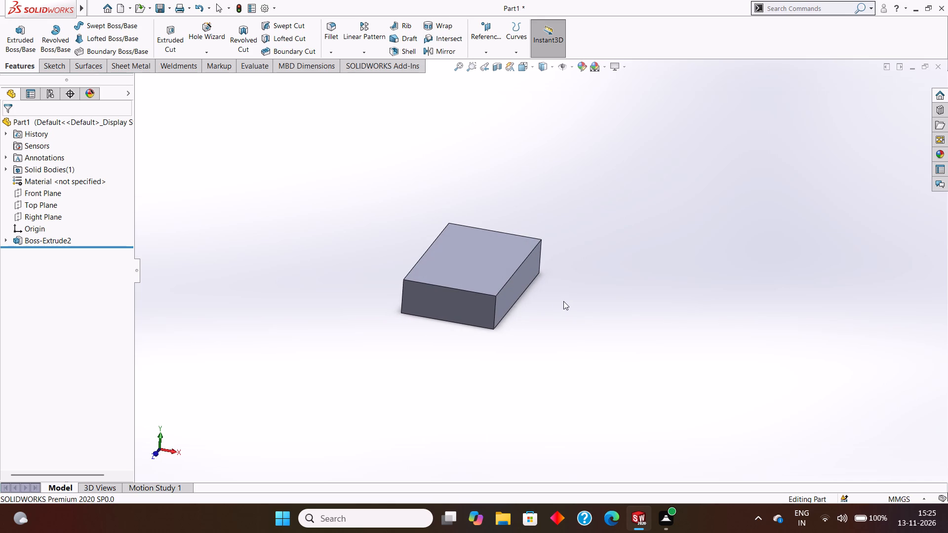
pyautogui.moveTo(563, 301); pyautogui.dragTo(554, 300, button='middle')
pyautogui.moveTo(553, 300); pyautogui.dragTo(558, 304, button='middle')
pyautogui.middleClick(556, 303)
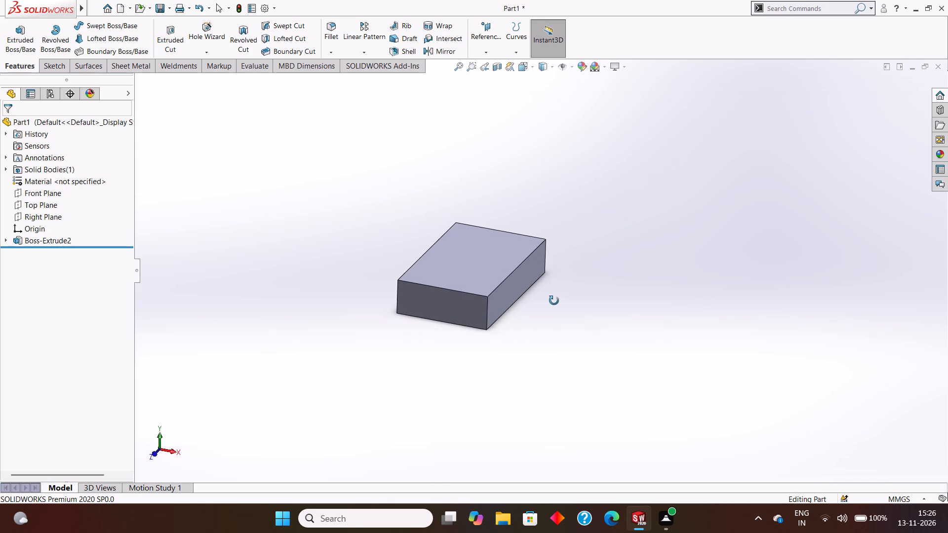
pyautogui.moveTo(557, 302); pyautogui.dragTo(552, 301, button='middle')
pyautogui.moveTo(552, 301); pyautogui.dragTo(566, 300, button='middle')
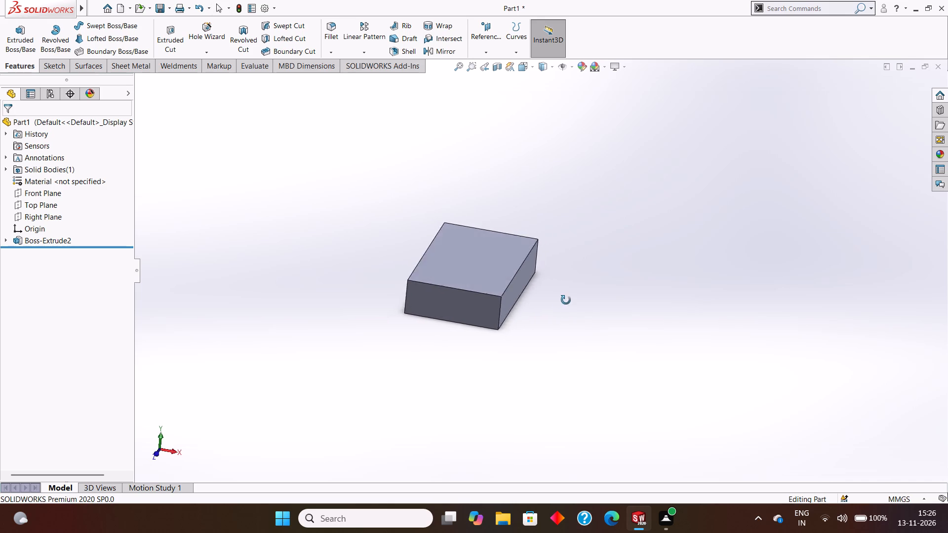
pyautogui.moveTo(566, 300); pyautogui.dragTo(602, 293, button='middle')
pyautogui.moveTo(562, 305); pyautogui.dragTo(580, 307, button='middle')
pyautogui.moveTo(563, 305); pyautogui.dragTo(580, 308, button='middle')
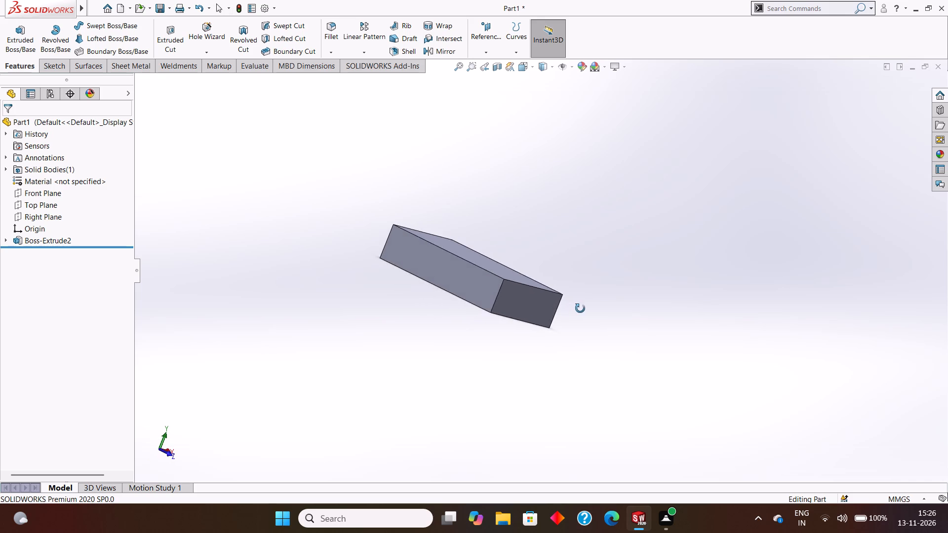
pyautogui.moveTo(580, 308); pyautogui.dragTo(596, 303, button='middle')
pyautogui.moveTo(595, 302); pyautogui.dragTo(623, 311, button='middle')
pyautogui.middleClick(623, 305)
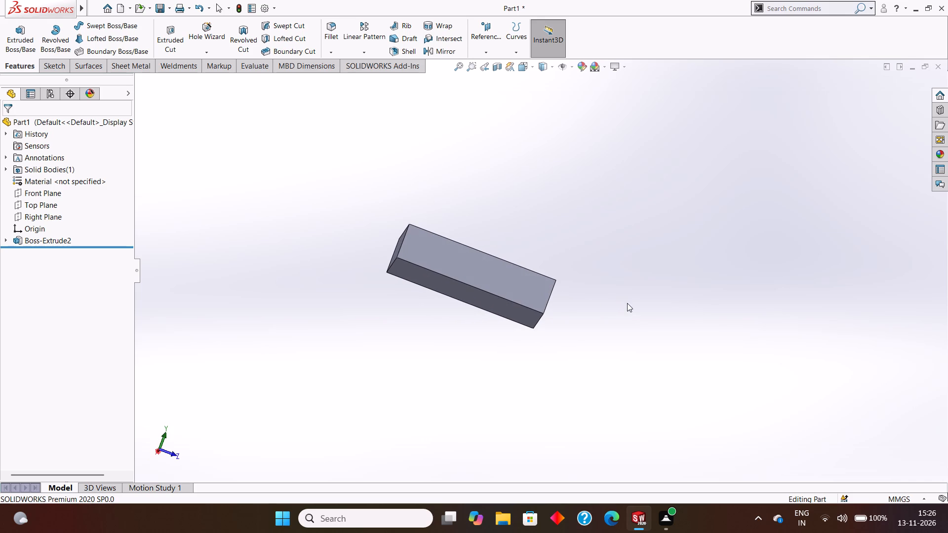
pyautogui.moveTo(627, 303); pyautogui.dragTo(636, 305, button='middle')
pyautogui.middleClick(636, 303)
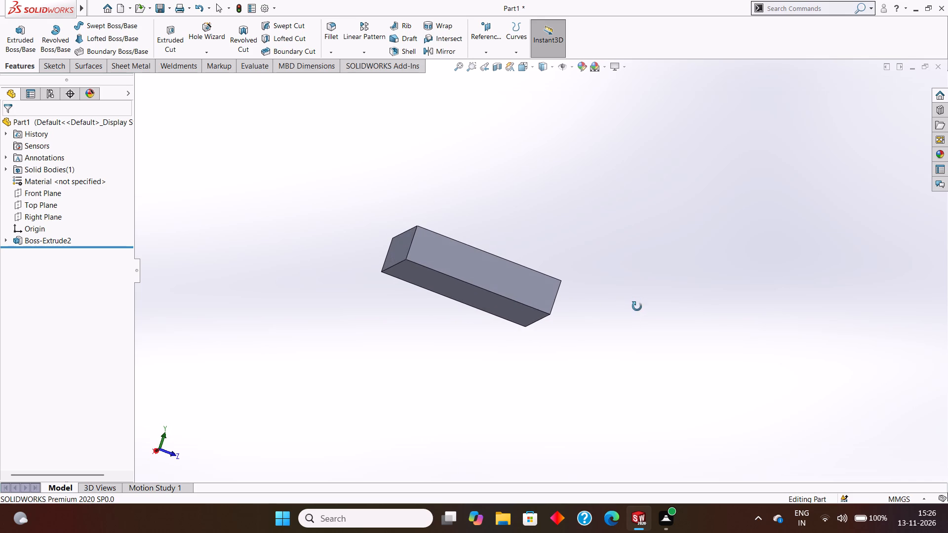
pyautogui.middleClick(637, 306)
pyautogui.middleClick(634, 309)
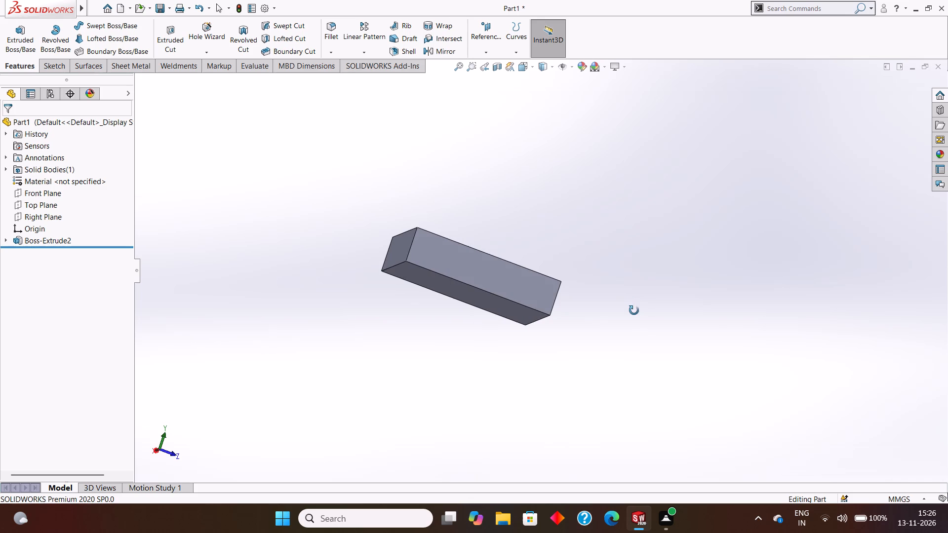
pyautogui.middleClick(629, 306)
pyautogui.moveTo(624, 307); pyautogui.dragTo(624, 308, button='middle')
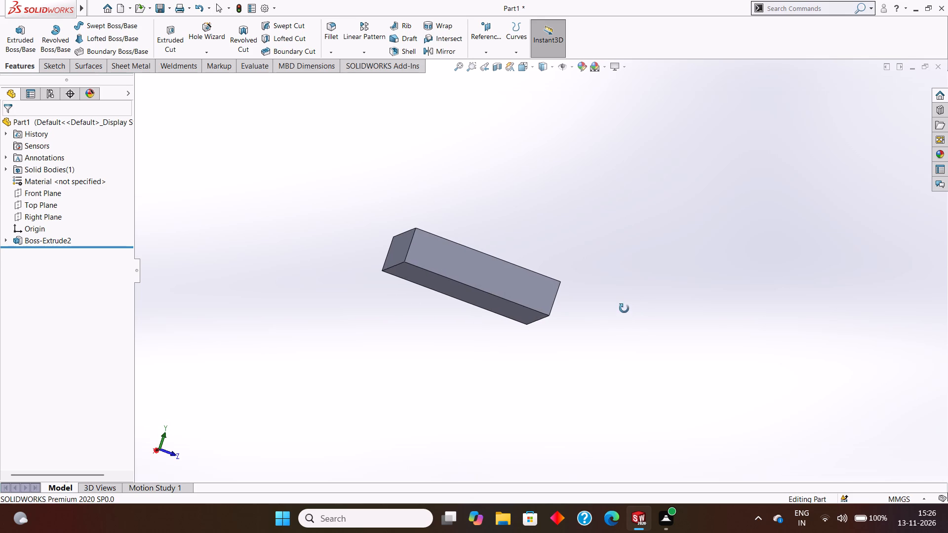
pyautogui.moveTo(624, 308); pyautogui.dragTo(624, 312, button='middle')
pyautogui.moveTo(624, 307); pyautogui.dragTo(624, 312, button='middle')
pyautogui.middleClick(621, 310)
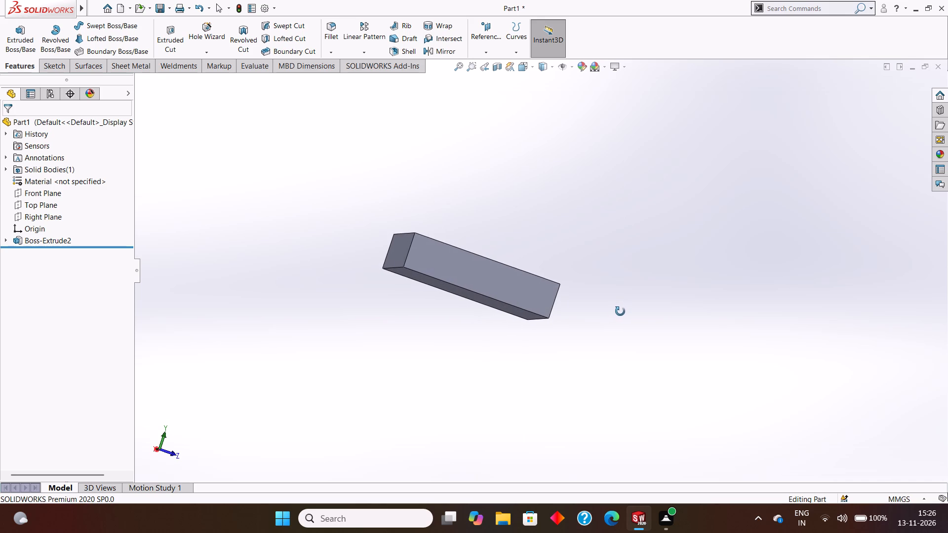
pyautogui.moveTo(625, 309); pyautogui.dragTo(630, 294, button='middle')
pyautogui.moveTo(619, 298); pyautogui.dragTo(615, 304, button='middle')
pyautogui.middleClick(613, 303)
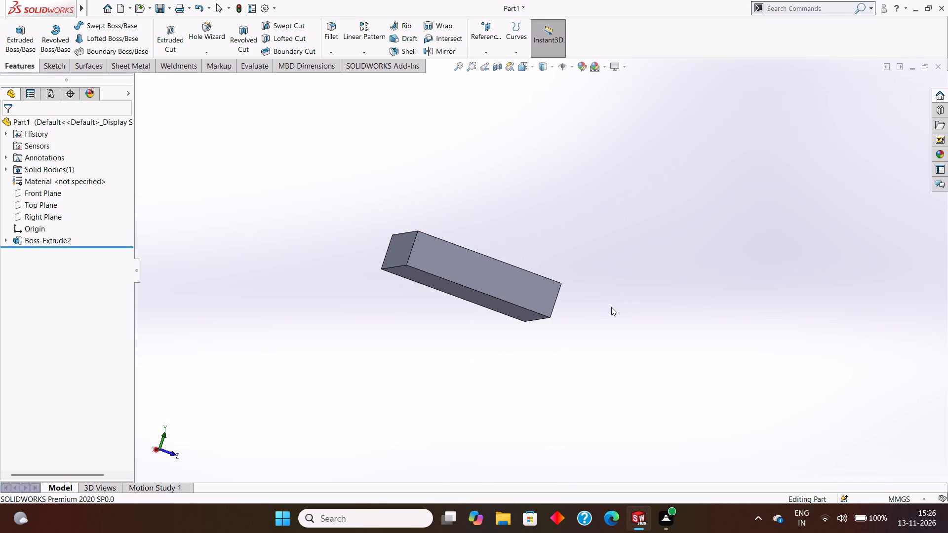
pyautogui.moveTo(611, 307); pyautogui.dragTo(611, 335, button='middle')
pyautogui.moveTo(487, 273); pyautogui.dragTo(513, 288, button='middle')
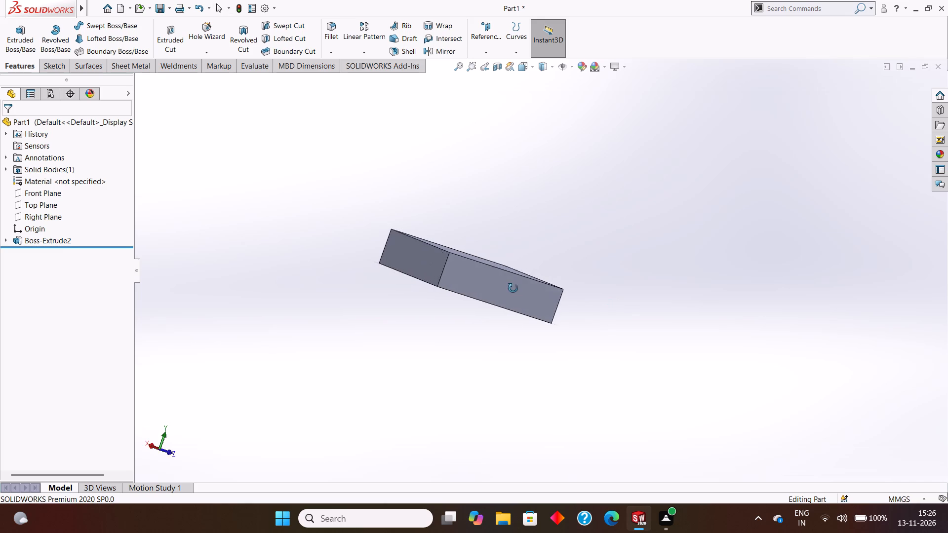
pyautogui.moveTo(513, 288); pyautogui.dragTo(513, 310, button='middle')
pyautogui.moveTo(465, 256); pyautogui.dragTo(434, 287, button='middle')
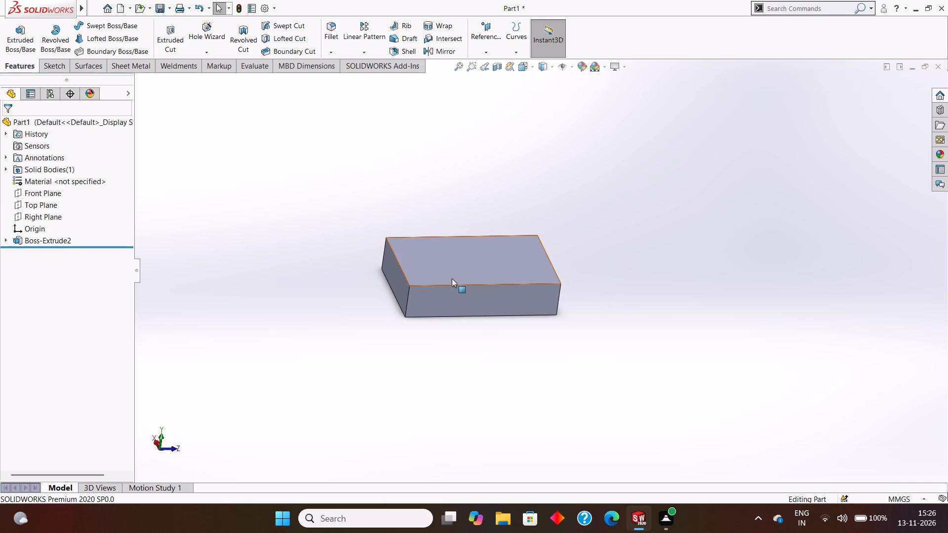
pyautogui.middleClick(452, 278)
pyautogui.moveTo(464, 276); pyautogui.dragTo(462, 270, button='middle')
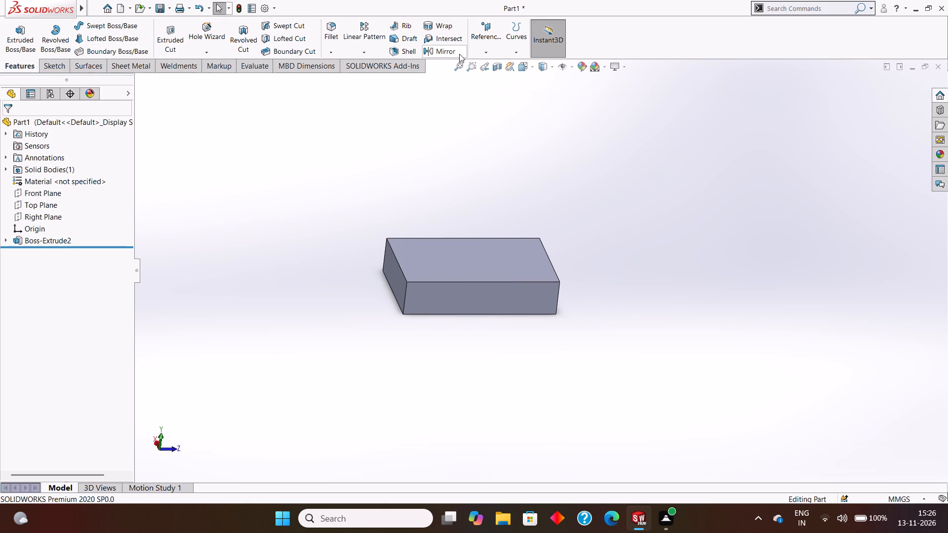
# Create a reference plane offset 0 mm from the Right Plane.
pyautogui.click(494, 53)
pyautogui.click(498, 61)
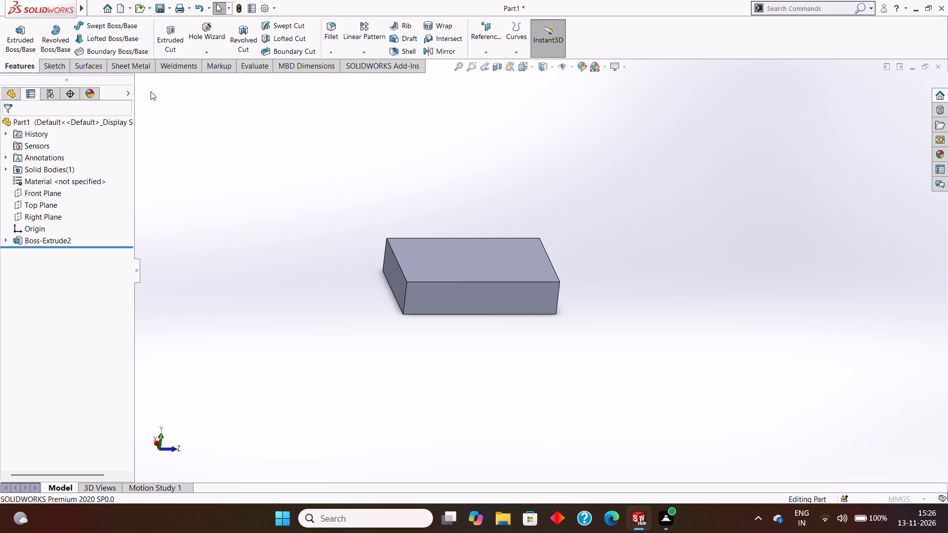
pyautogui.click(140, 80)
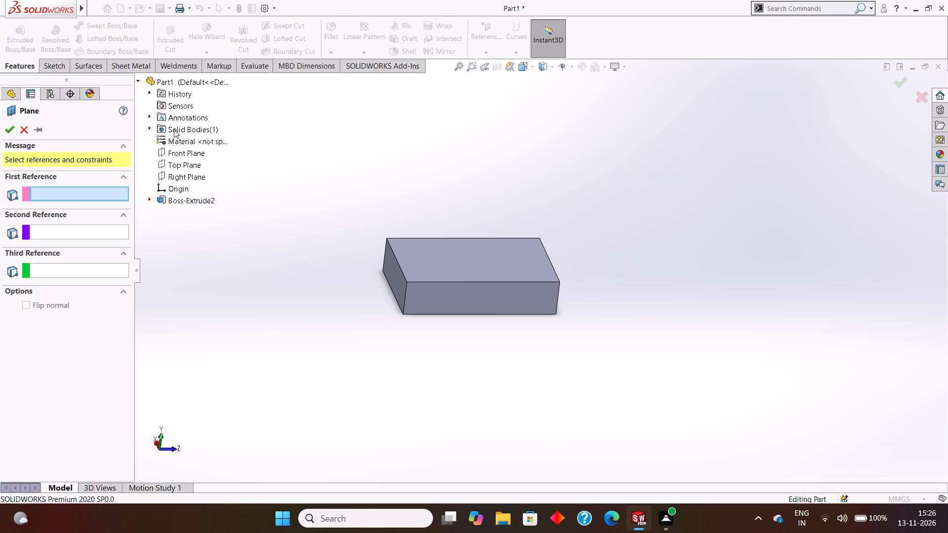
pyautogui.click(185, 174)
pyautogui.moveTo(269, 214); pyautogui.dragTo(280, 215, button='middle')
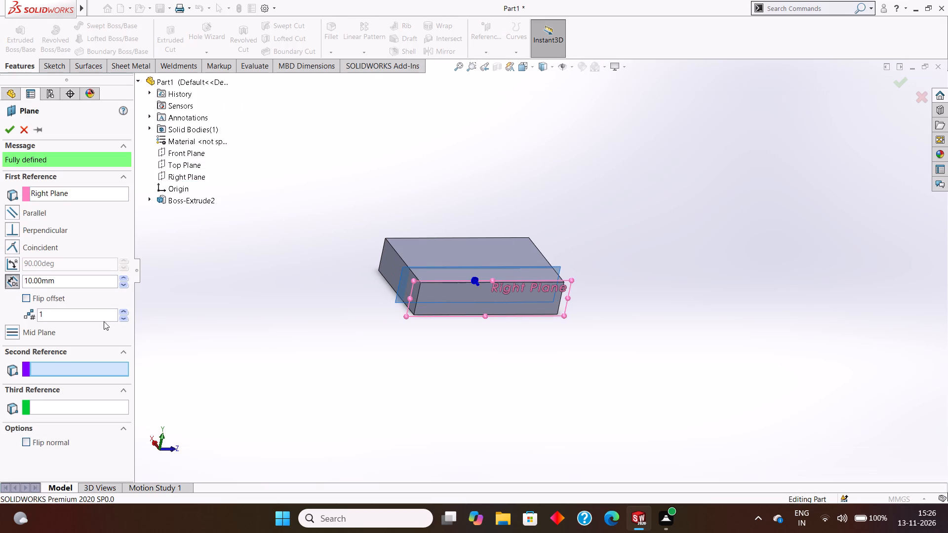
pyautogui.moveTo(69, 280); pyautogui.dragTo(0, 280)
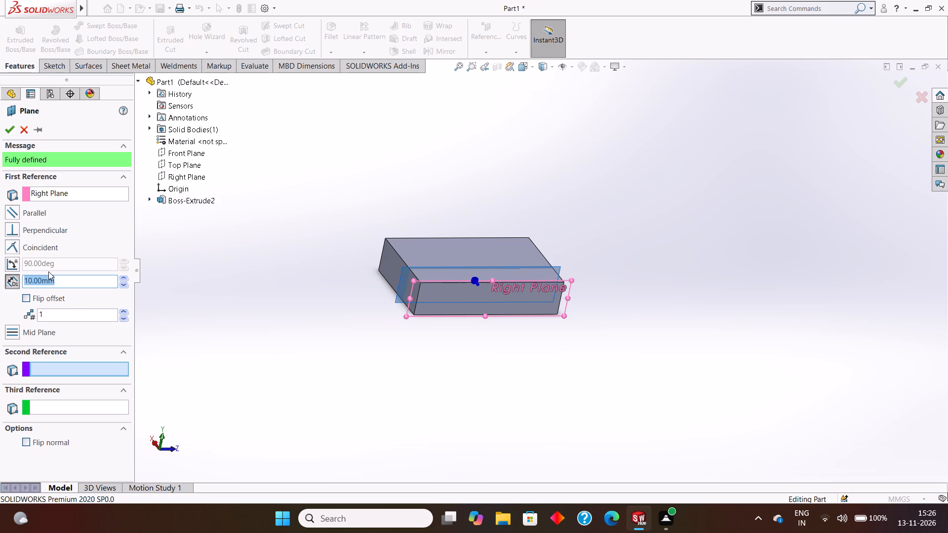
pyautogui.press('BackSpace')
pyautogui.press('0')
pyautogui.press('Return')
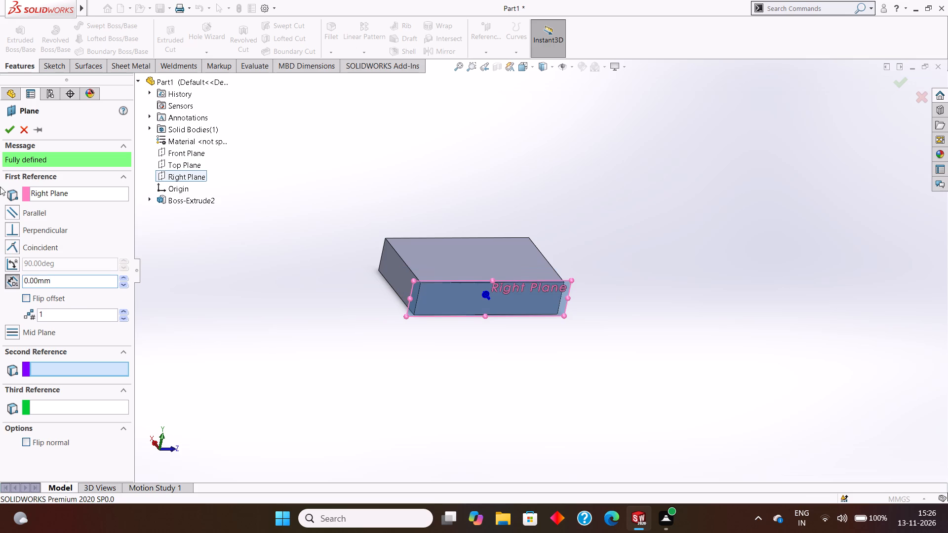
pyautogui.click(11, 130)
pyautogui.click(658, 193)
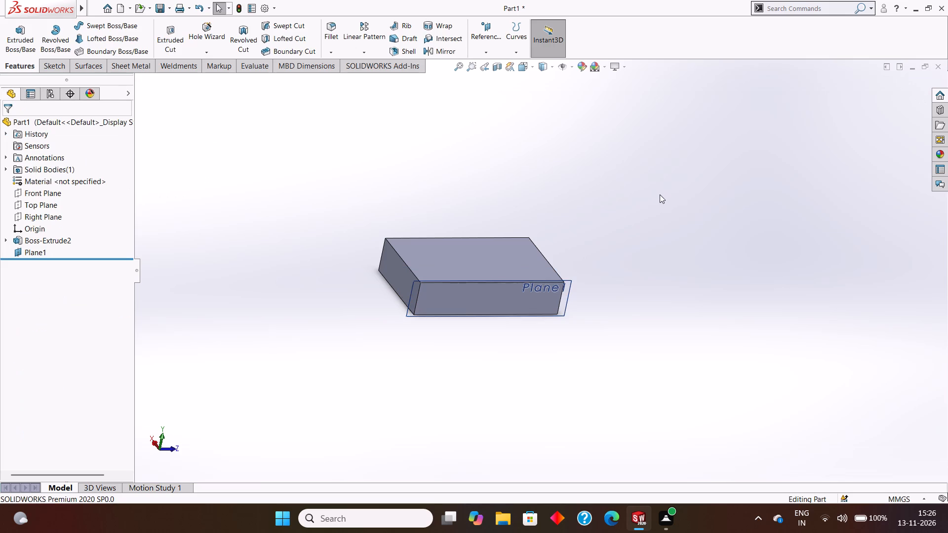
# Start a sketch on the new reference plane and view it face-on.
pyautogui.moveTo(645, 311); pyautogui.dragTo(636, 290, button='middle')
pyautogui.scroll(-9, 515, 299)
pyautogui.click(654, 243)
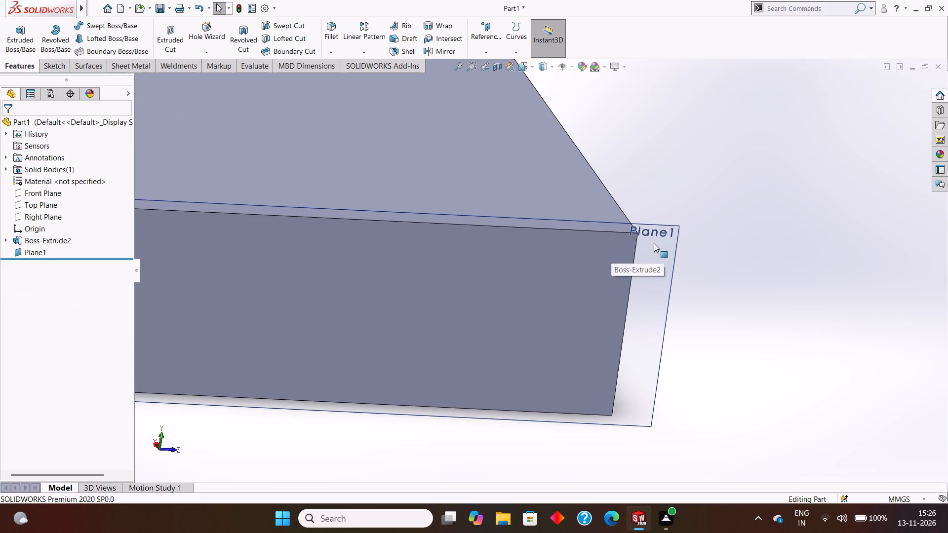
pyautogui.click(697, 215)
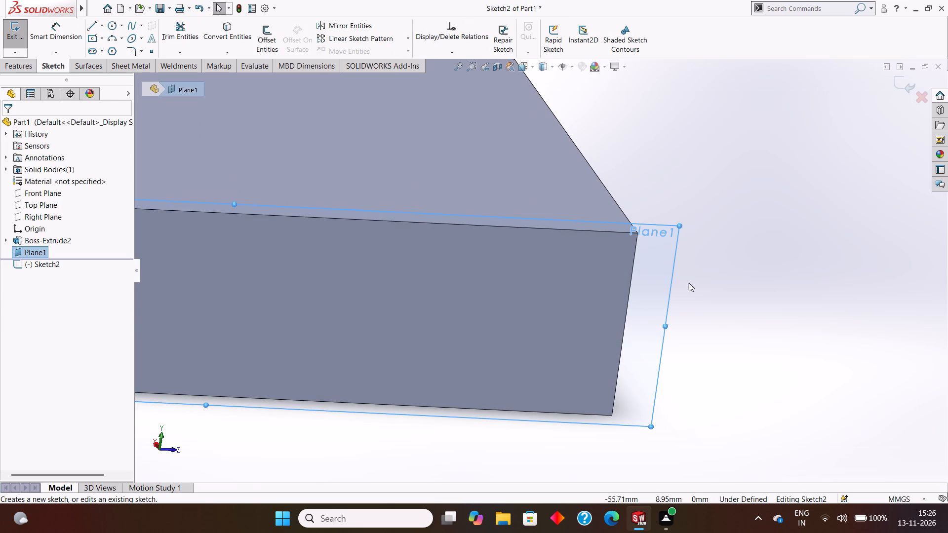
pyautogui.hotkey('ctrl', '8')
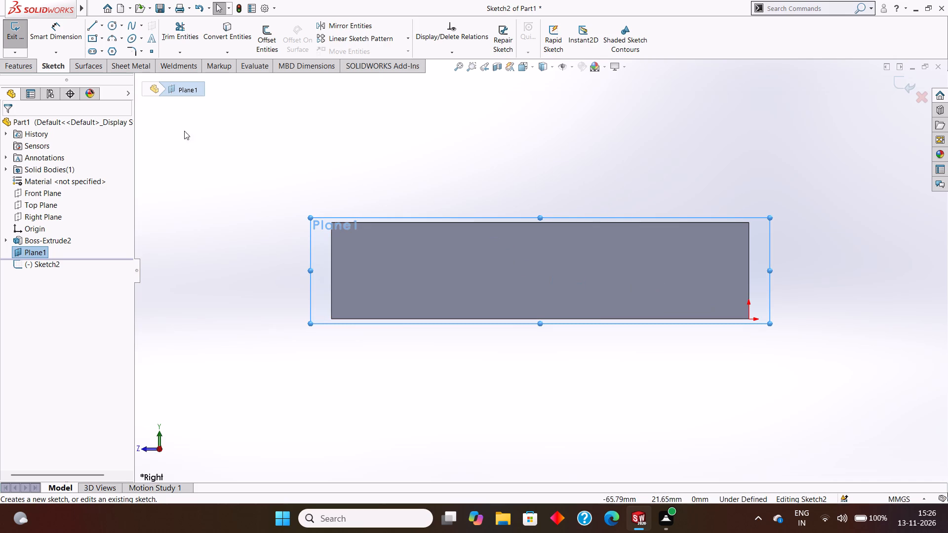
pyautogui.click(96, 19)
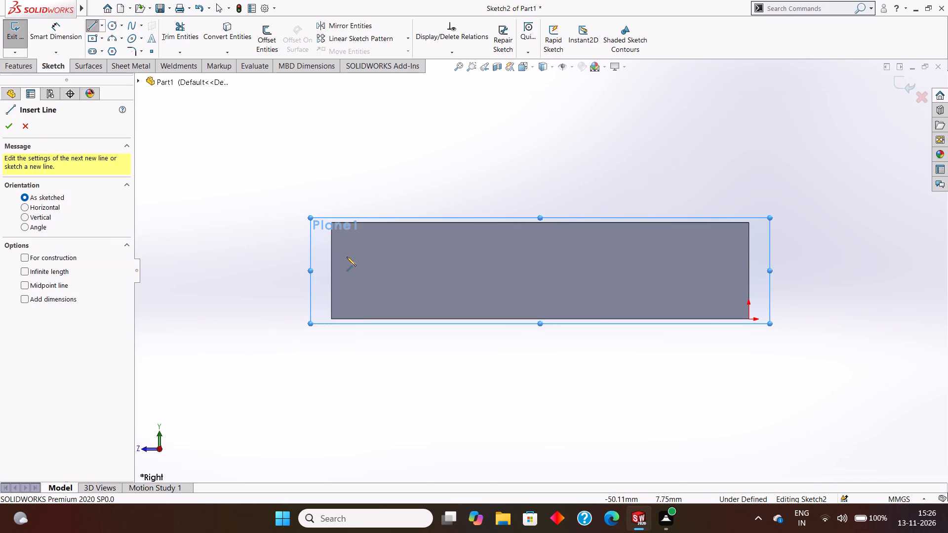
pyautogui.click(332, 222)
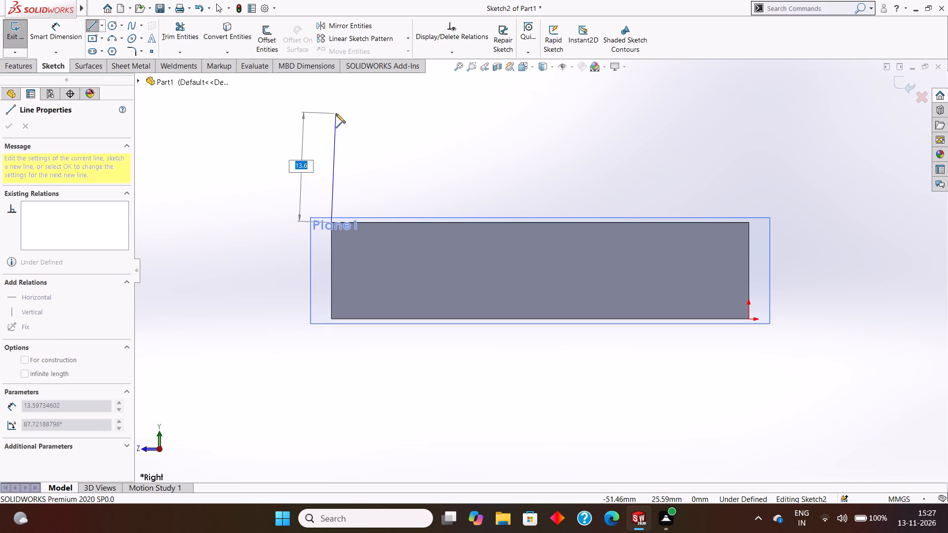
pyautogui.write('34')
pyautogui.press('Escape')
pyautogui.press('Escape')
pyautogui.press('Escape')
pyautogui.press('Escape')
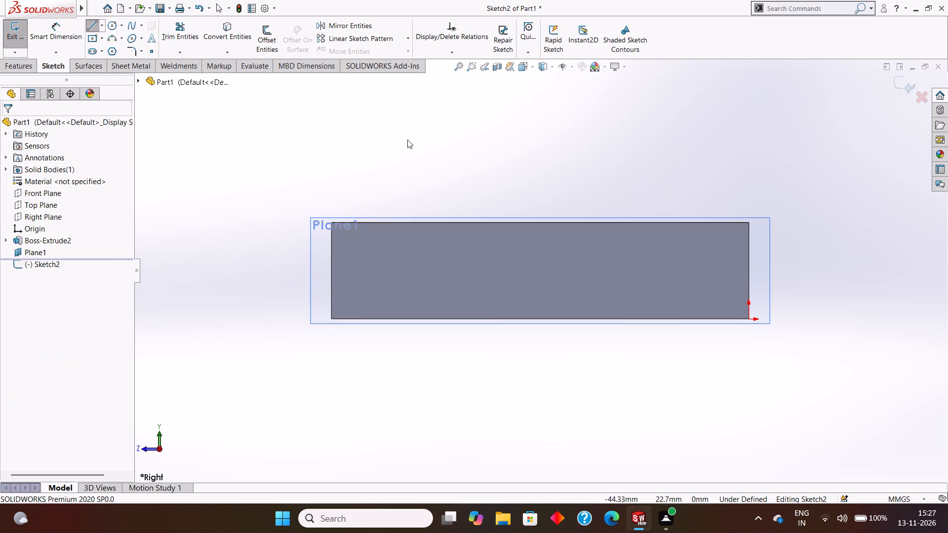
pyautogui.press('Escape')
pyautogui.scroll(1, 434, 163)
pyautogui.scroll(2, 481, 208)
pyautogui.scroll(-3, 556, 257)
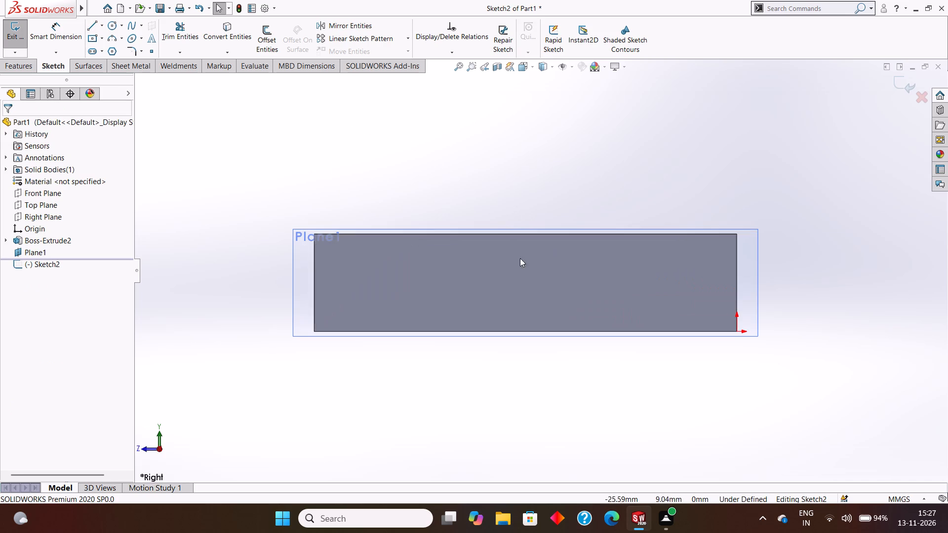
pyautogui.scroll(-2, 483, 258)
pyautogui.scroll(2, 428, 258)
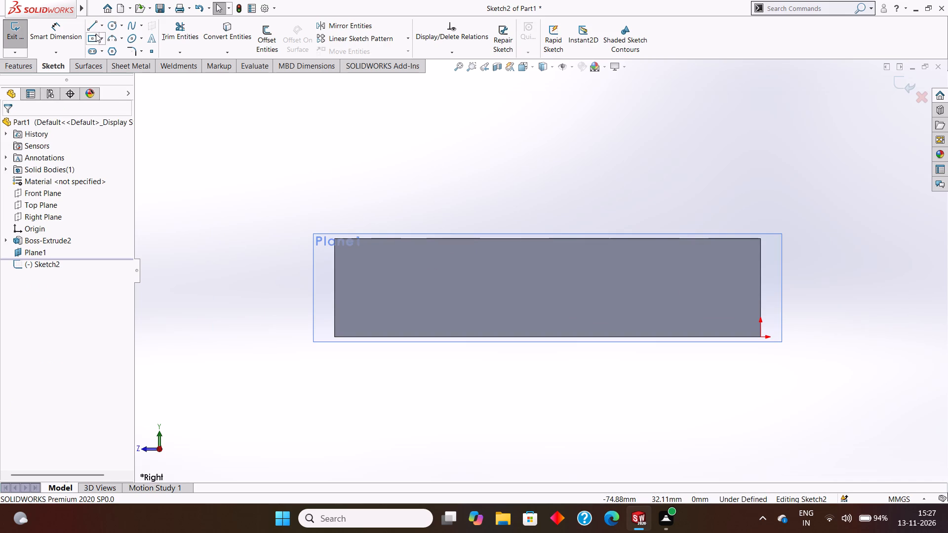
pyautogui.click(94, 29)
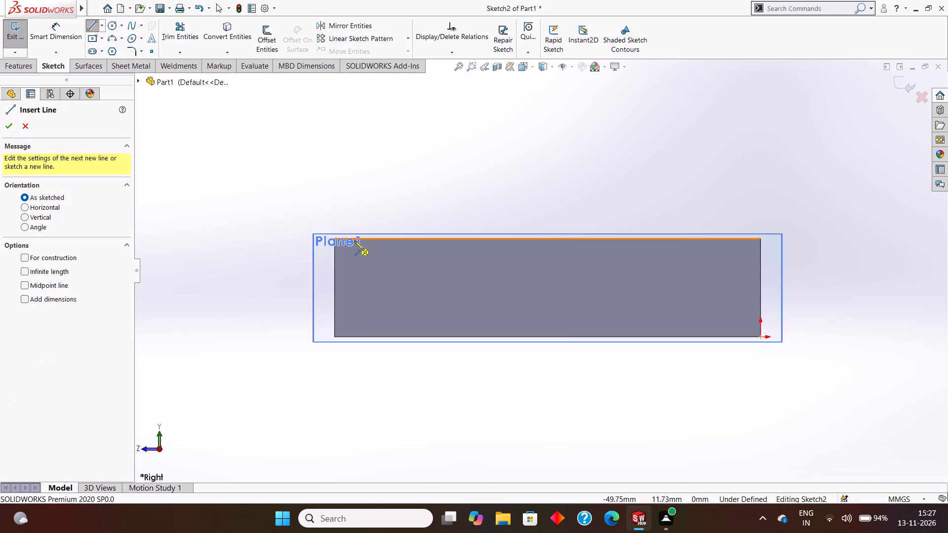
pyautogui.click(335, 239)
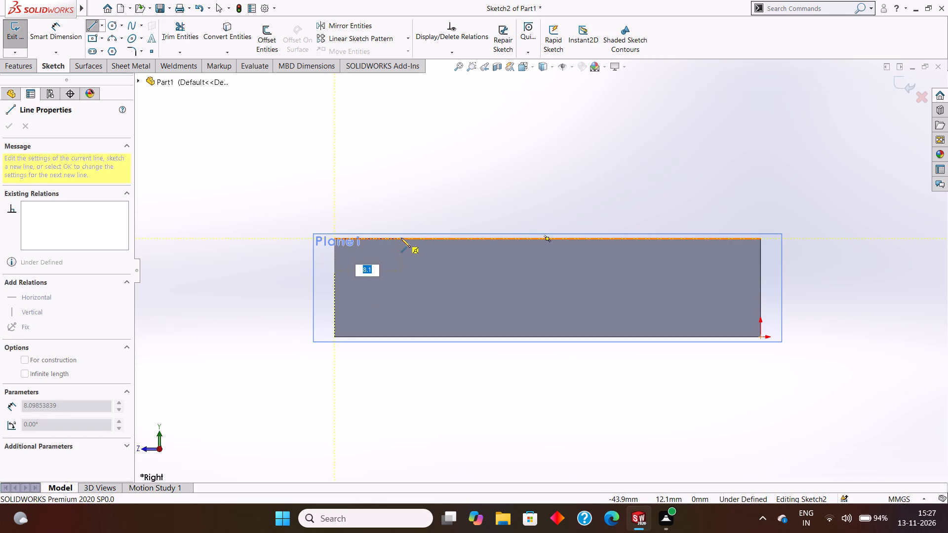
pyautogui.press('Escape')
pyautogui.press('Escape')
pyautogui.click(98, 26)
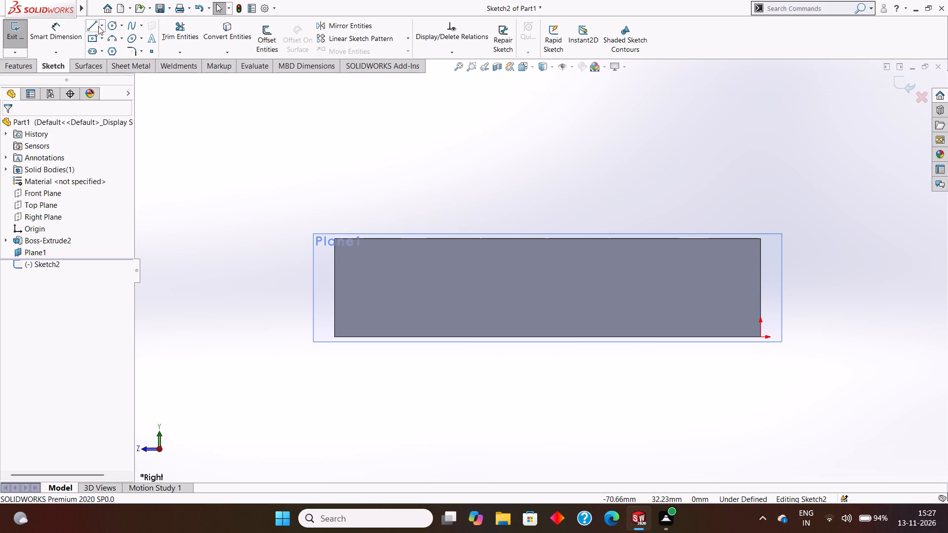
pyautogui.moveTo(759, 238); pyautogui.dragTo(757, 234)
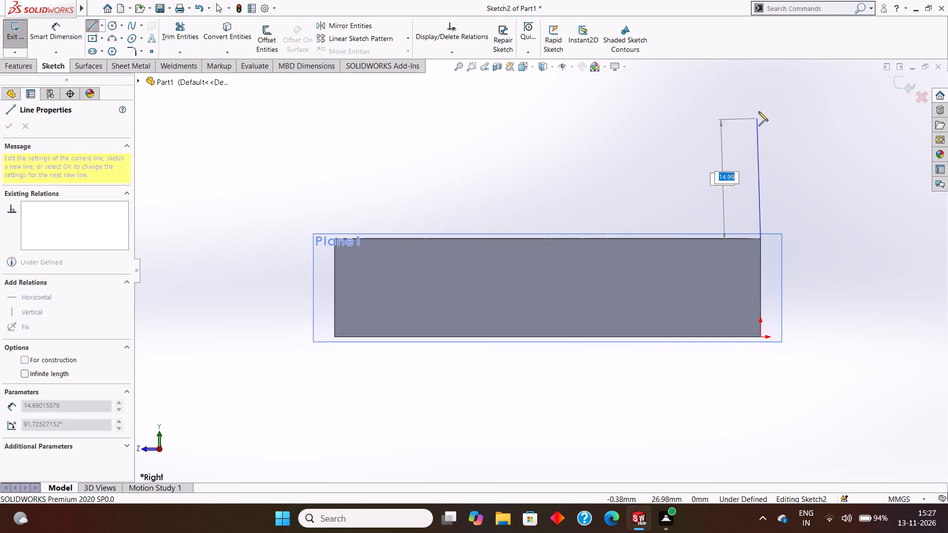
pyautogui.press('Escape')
# Examine the block and the reference plane's position on it from several angles.
pyautogui.moveTo(737, 121); pyautogui.dragTo(749, 215, button='middle')
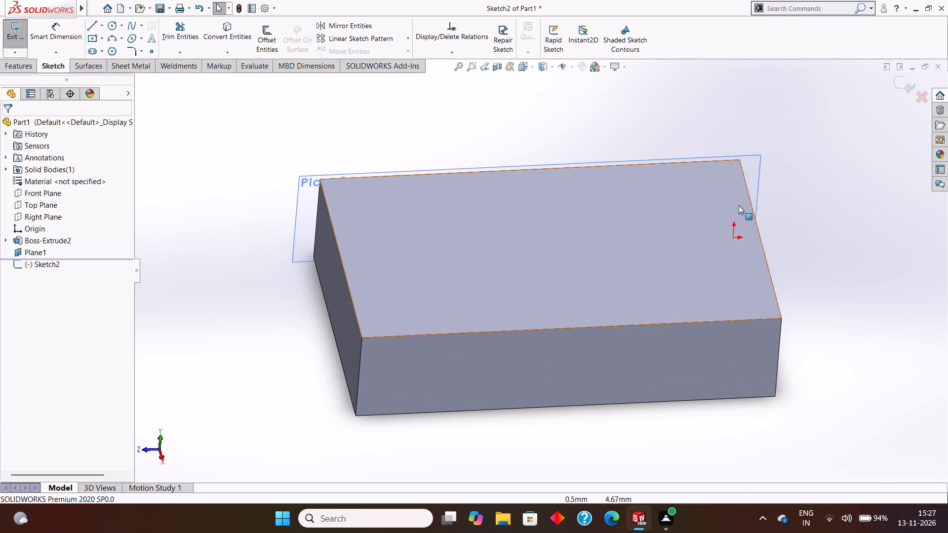
pyautogui.moveTo(737, 199); pyautogui.dragTo(738, 206, button='middle')
pyautogui.middleClick(738, 206)
pyautogui.moveTo(739, 207); pyautogui.dragTo(735, 195, button='middle')
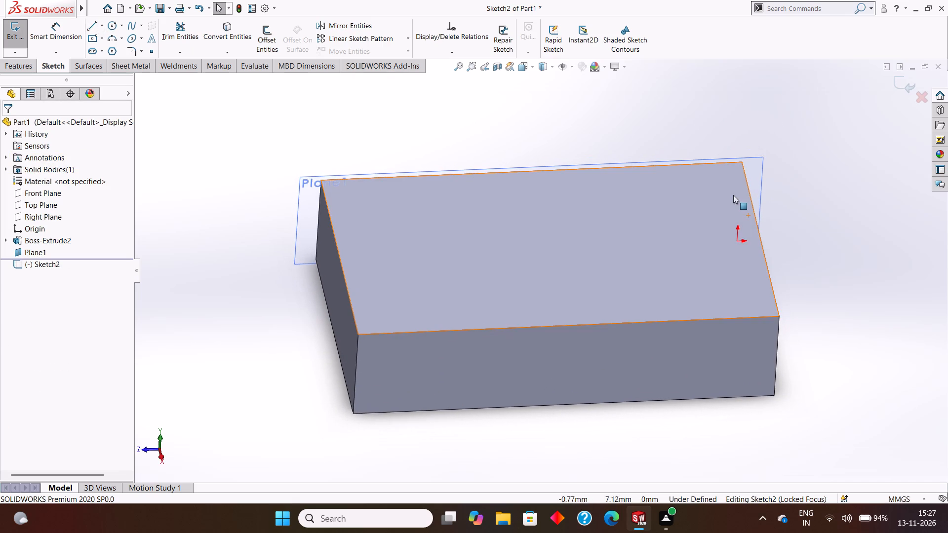
pyautogui.moveTo(733, 195); pyautogui.dragTo(737, 203, button='middle')
pyautogui.moveTo(737, 203); pyautogui.dragTo(732, 197, button='middle')
pyautogui.moveTo(732, 195); pyautogui.dragTo(736, 197, button='middle')
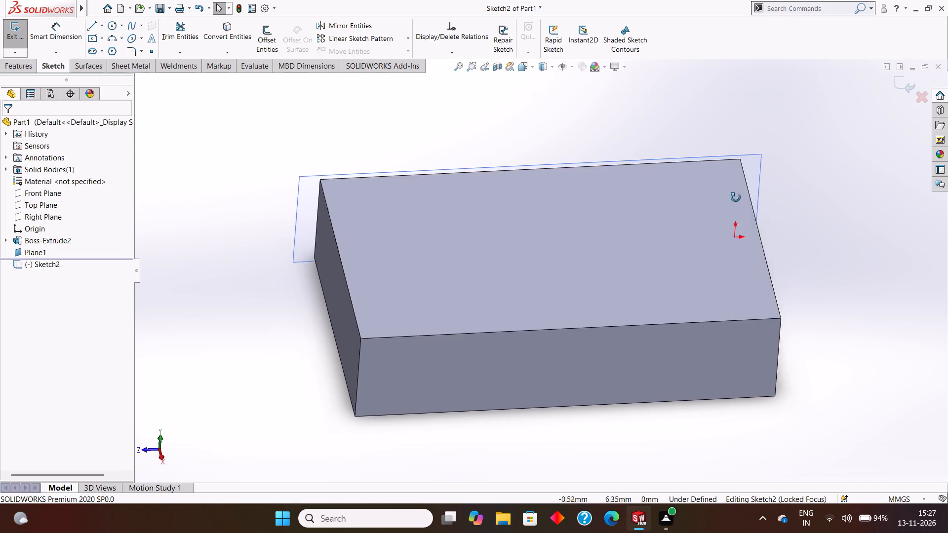
pyautogui.moveTo(736, 197); pyautogui.dragTo(738, 199, button='middle')
pyautogui.middleClick(737, 197)
pyautogui.middleClick(739, 199)
pyautogui.moveTo(741, 203); pyautogui.dragTo(731, 198, button='middle')
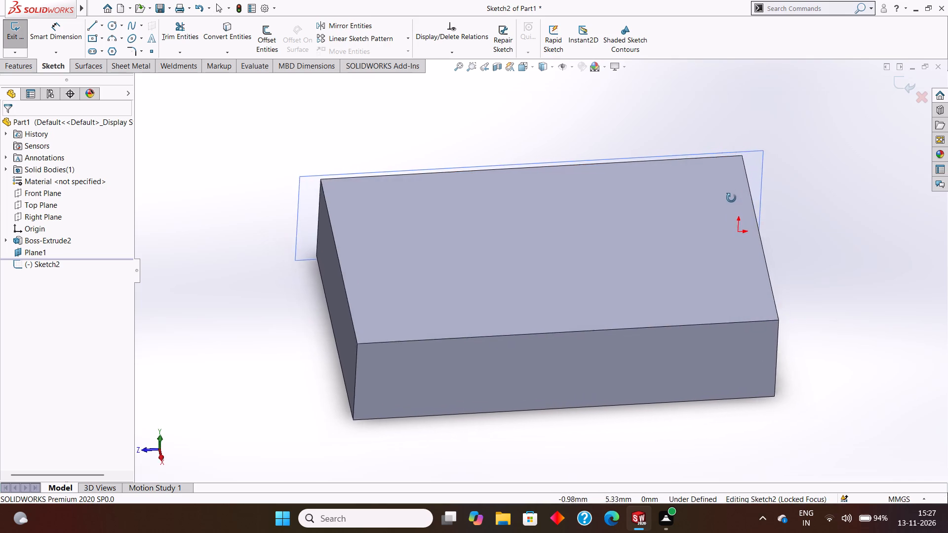
pyautogui.moveTo(731, 198); pyautogui.dragTo(730, 195, button='middle')
pyautogui.moveTo(730, 191); pyautogui.dragTo(736, 196, button='middle')
pyautogui.moveTo(736, 196); pyautogui.dragTo(772, 154, button='middle')
pyautogui.moveTo(765, 155); pyautogui.dragTo(763, 165, button='middle')
pyautogui.moveTo(763, 165); pyautogui.dragTo(766, 176, button='middle')
pyautogui.moveTo(766, 176); pyautogui.dragTo(772, 179, button='middle')
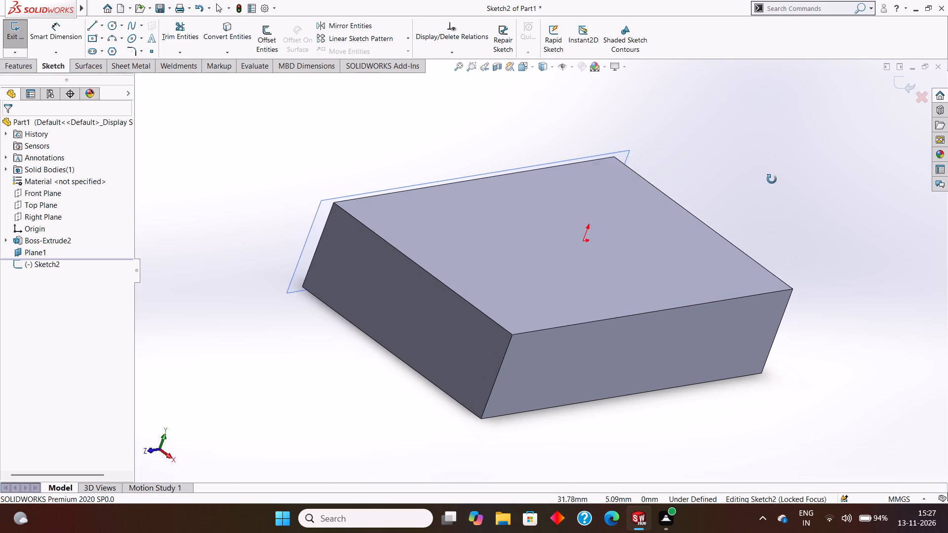
pyautogui.moveTo(772, 179); pyautogui.dragTo(761, 177, button='middle')
pyautogui.scroll(1, 520, 174)
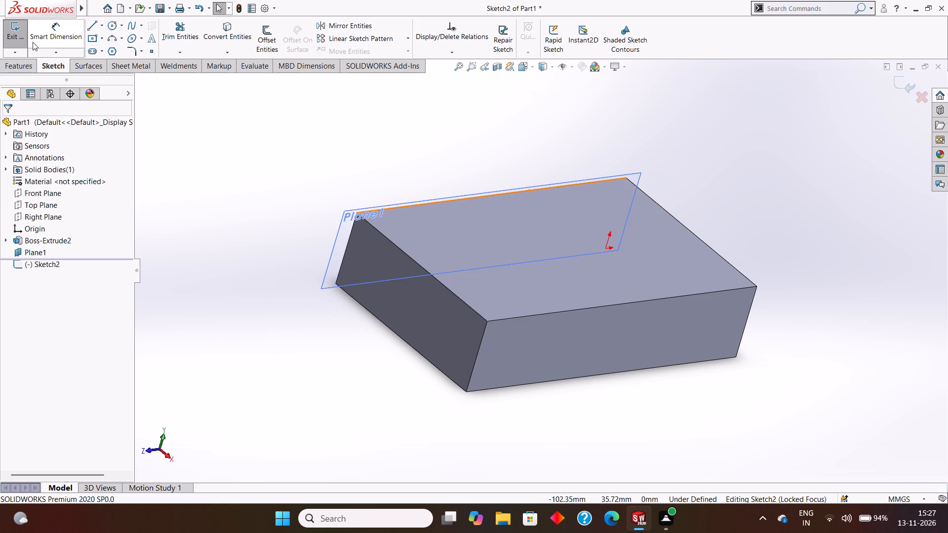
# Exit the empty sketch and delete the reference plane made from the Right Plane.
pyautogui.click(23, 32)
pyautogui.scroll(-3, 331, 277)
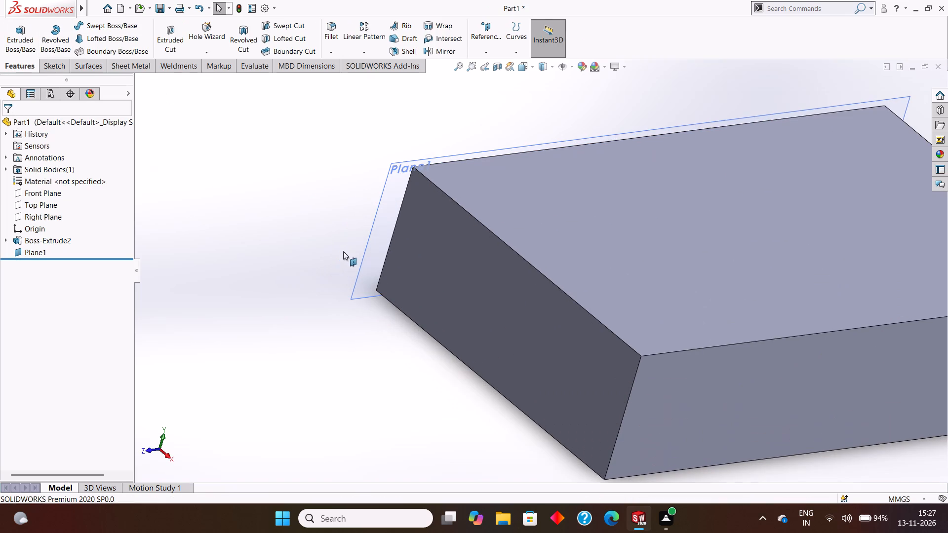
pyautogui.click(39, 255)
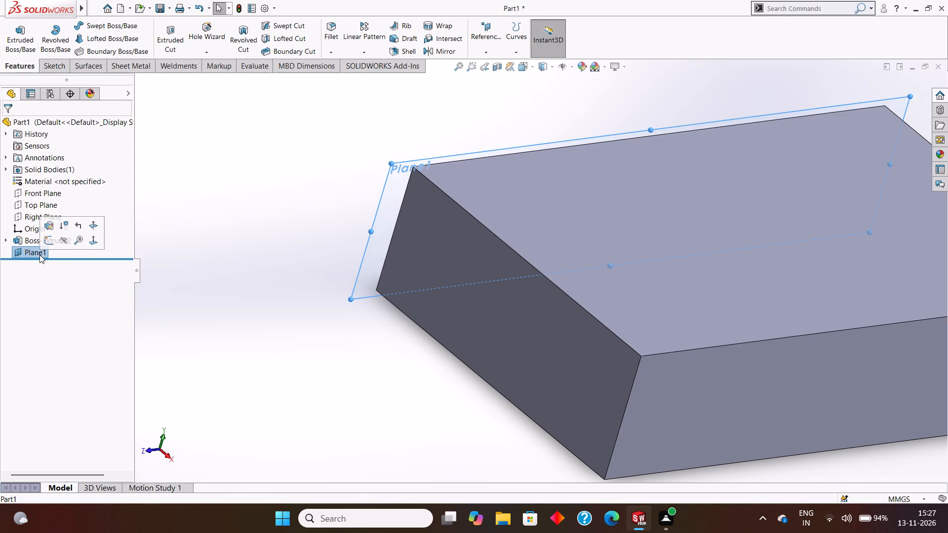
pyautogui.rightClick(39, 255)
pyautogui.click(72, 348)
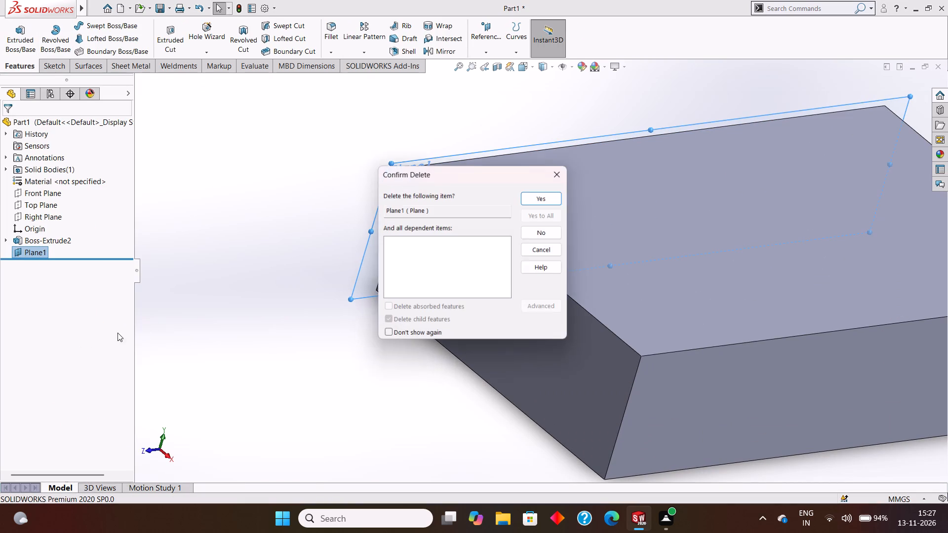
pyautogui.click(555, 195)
# Inspect the block's top, side and end faces from different angles.
pyautogui.scroll(2, 521, 244)
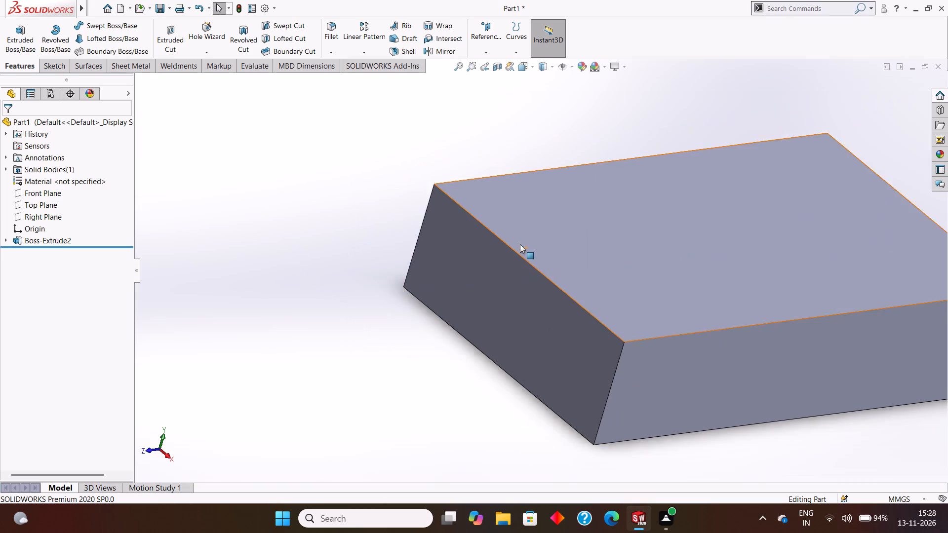
pyautogui.scroll(4, 520, 244)
pyautogui.moveTo(542, 270); pyautogui.dragTo(525, 253, button='middle')
pyautogui.moveTo(544, 290); pyautogui.dragTo(526, 282, button='middle')
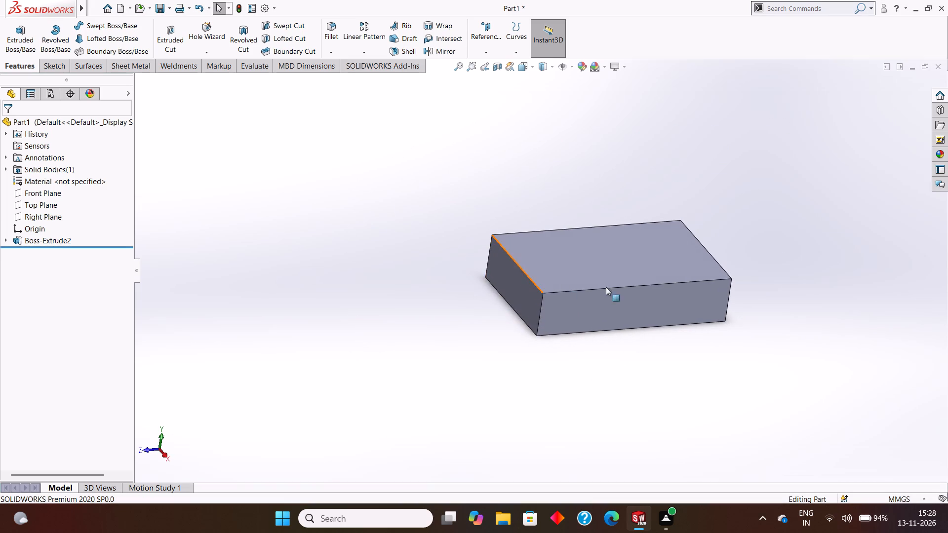
pyautogui.moveTo(609, 287); pyautogui.dragTo(579, 290, button='middle')
pyautogui.moveTo(589, 292); pyautogui.dragTo(677, 305, button='middle')
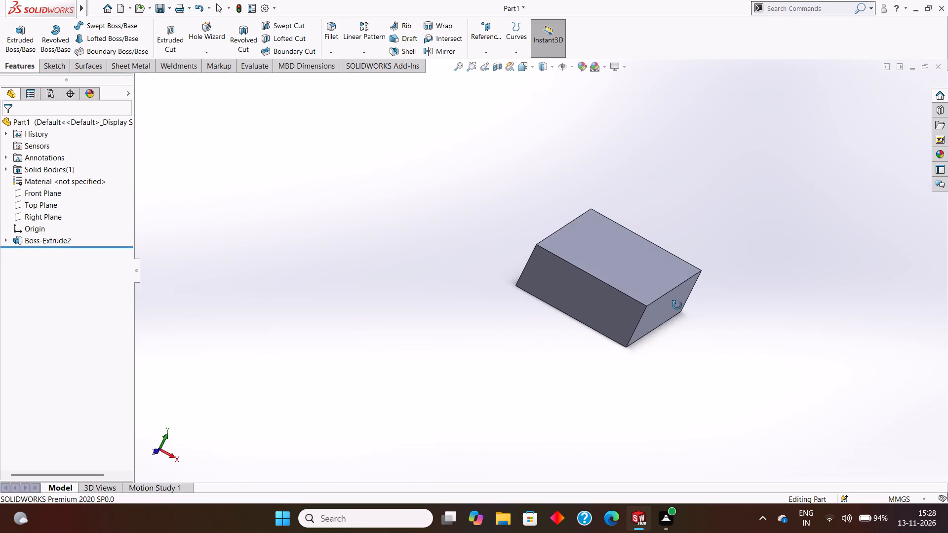
pyautogui.moveTo(677, 305); pyautogui.dragTo(699, 337, button='middle')
pyautogui.moveTo(634, 244); pyautogui.dragTo(648, 302, button='middle')
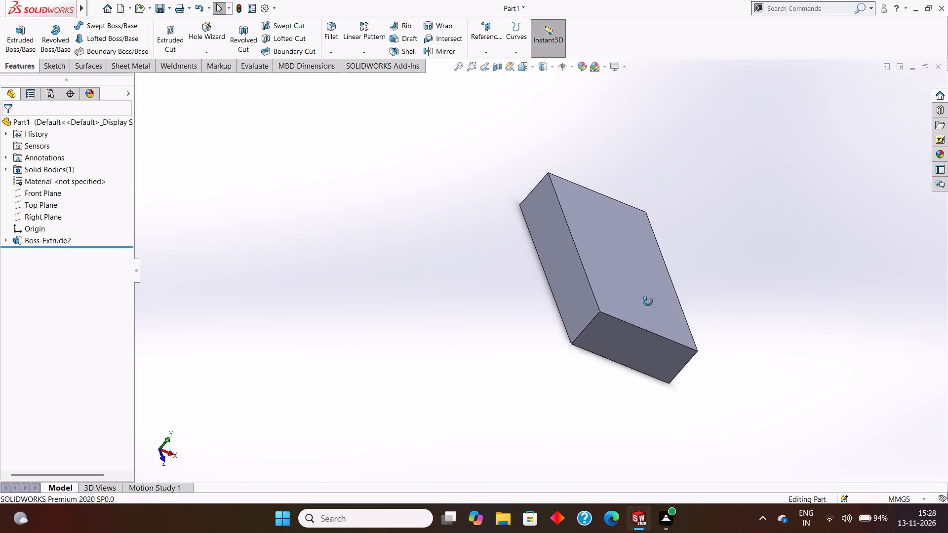
pyautogui.moveTo(648, 302); pyautogui.dragTo(650, 309, button='middle')
pyautogui.moveTo(609, 223); pyautogui.dragTo(623, 277, button='middle')
pyautogui.moveTo(620, 263); pyautogui.dragTo(596, 220, button='middle')
pyautogui.moveTo(604, 241); pyautogui.dragTo(631, 205, button='middle')
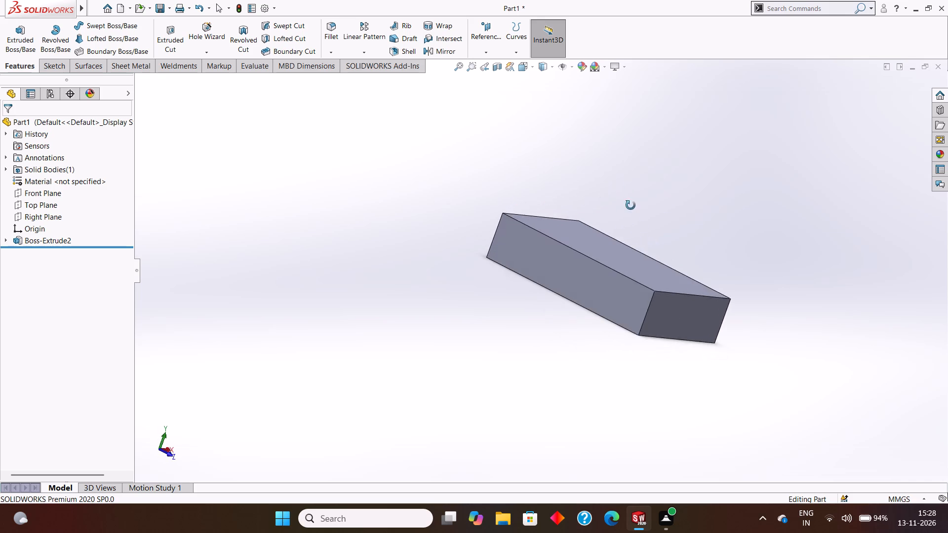
pyautogui.moveTo(631, 205); pyautogui.dragTo(621, 224, button='middle')
pyautogui.moveTo(619, 224); pyautogui.dragTo(626, 246, button='middle')
pyautogui.moveTo(589, 234); pyautogui.dragTo(575, 235, button='middle')
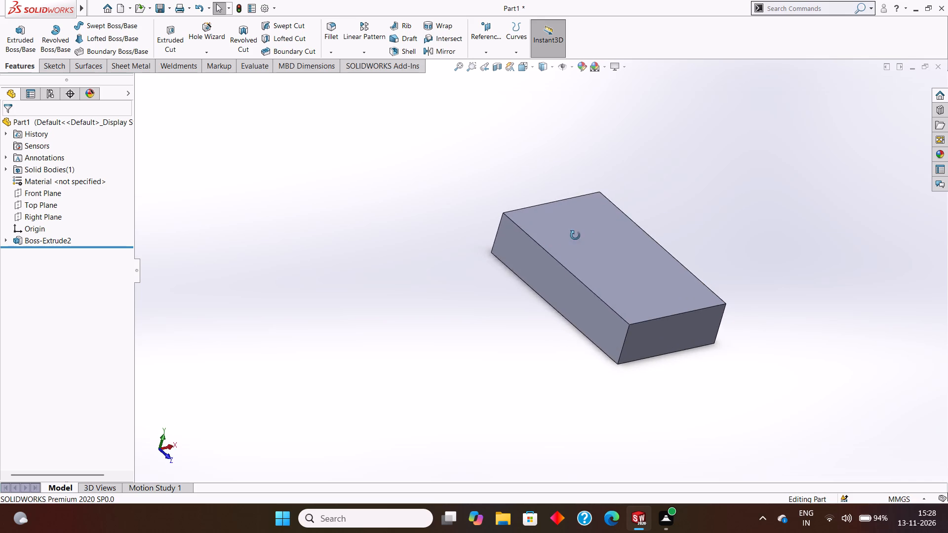
pyautogui.moveTo(575, 235); pyautogui.dragTo(558, 230, button='middle')
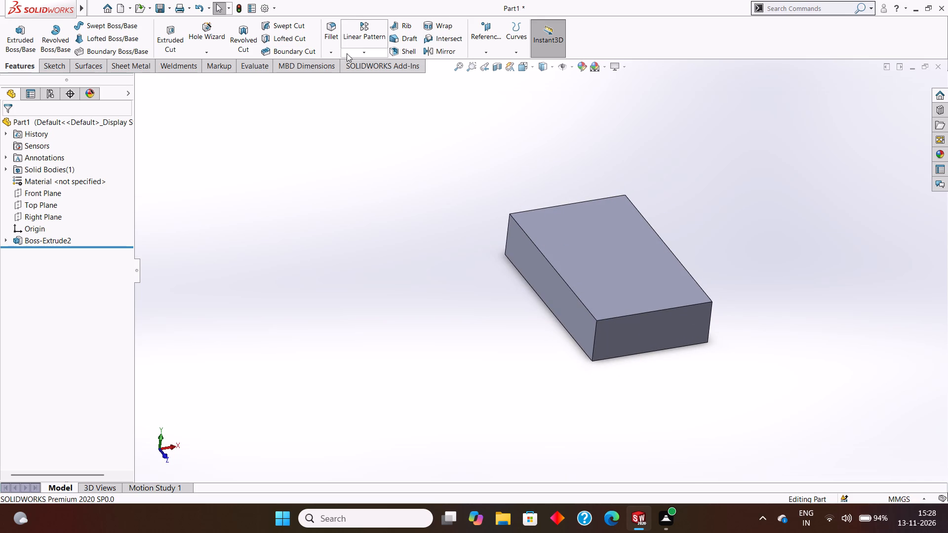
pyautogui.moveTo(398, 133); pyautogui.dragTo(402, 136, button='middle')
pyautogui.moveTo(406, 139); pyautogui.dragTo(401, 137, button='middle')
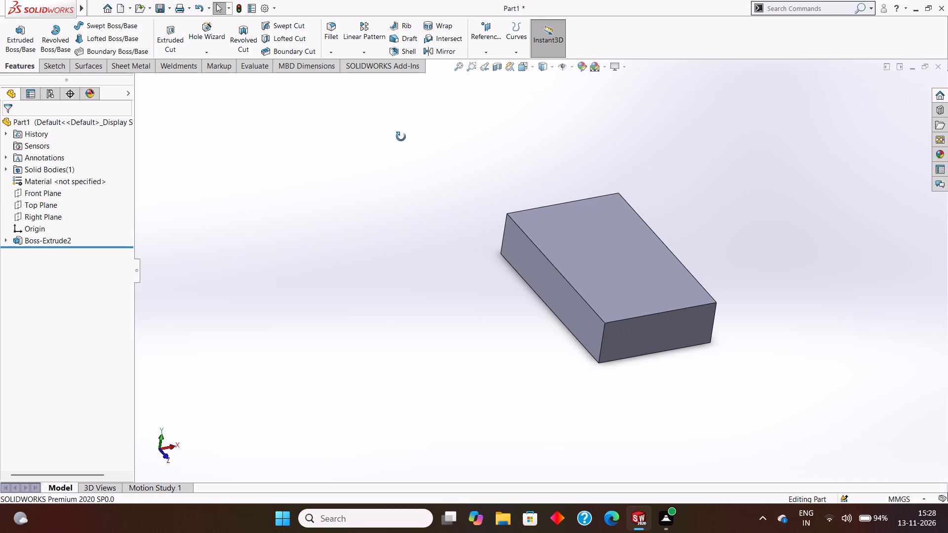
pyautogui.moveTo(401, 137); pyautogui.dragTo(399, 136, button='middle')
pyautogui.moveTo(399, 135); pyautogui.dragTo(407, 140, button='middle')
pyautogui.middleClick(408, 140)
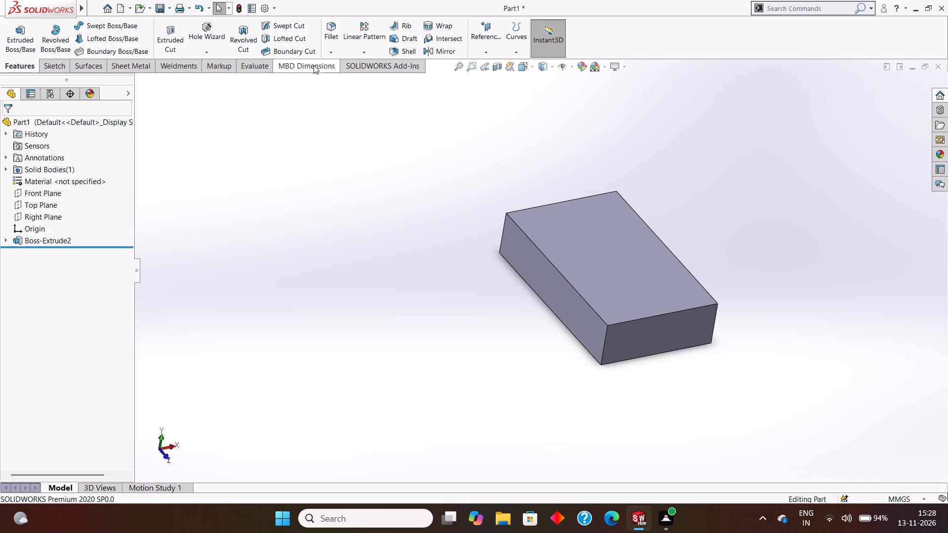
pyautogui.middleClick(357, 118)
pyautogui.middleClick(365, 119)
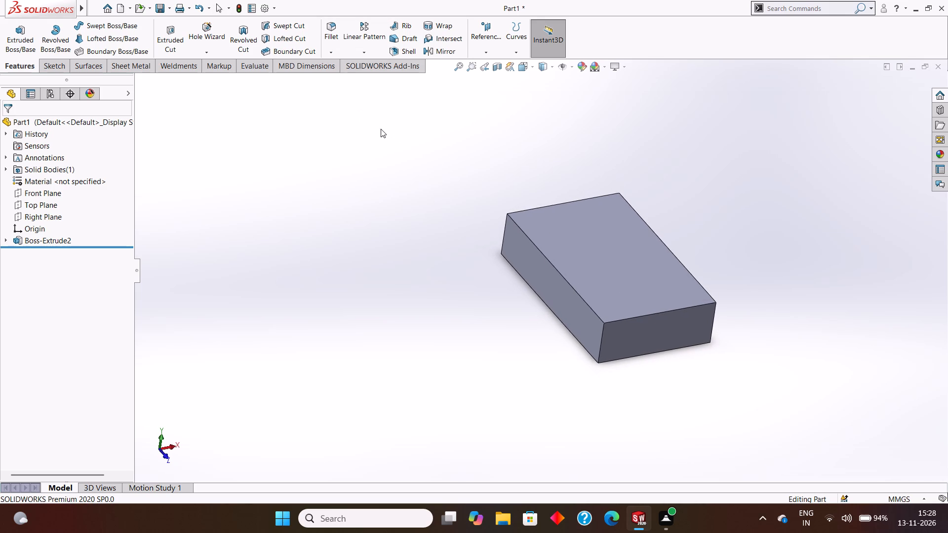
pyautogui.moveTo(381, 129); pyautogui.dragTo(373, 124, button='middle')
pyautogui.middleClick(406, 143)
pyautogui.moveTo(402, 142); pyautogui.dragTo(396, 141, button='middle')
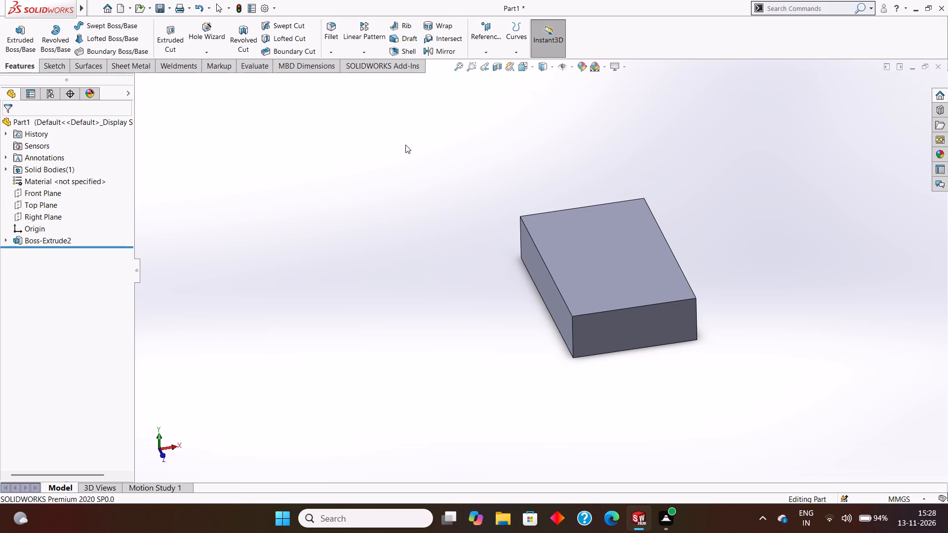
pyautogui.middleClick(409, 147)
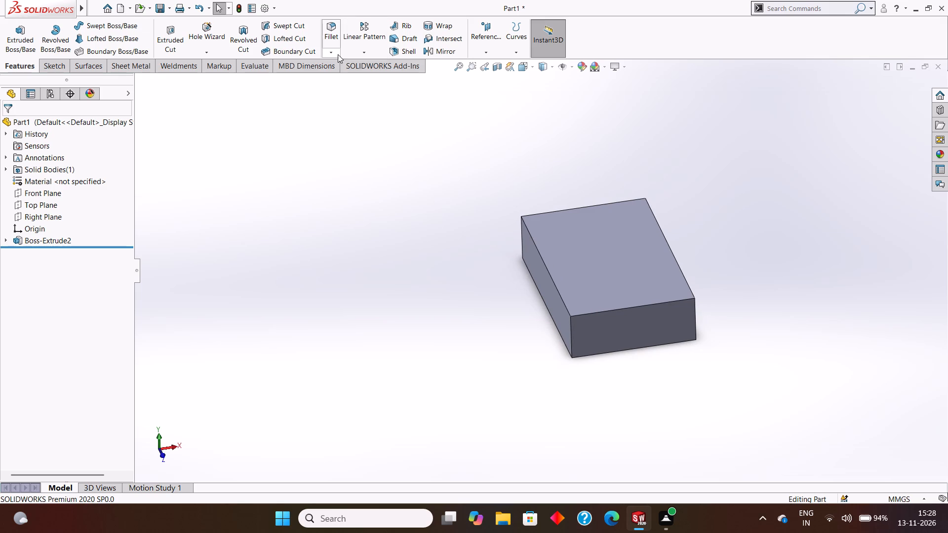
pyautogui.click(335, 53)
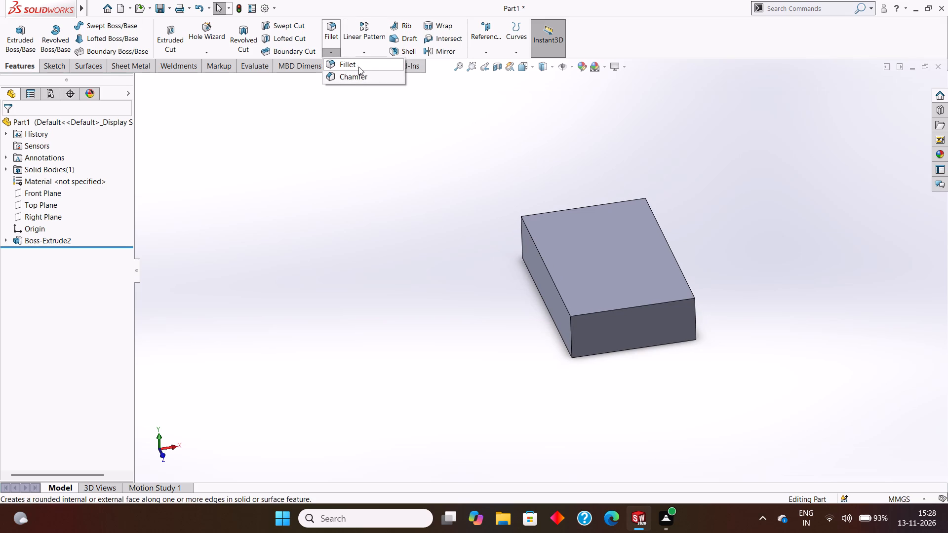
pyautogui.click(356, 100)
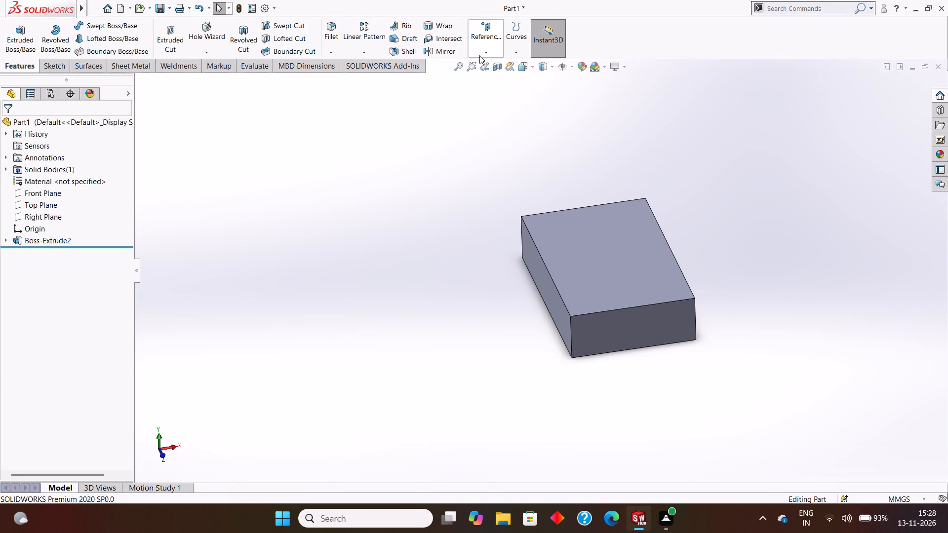
# Create a reference plane offset 52 mm from the Front Plane, level with the block's front end face.
pyautogui.click(480, 55)
pyautogui.click(487, 62)
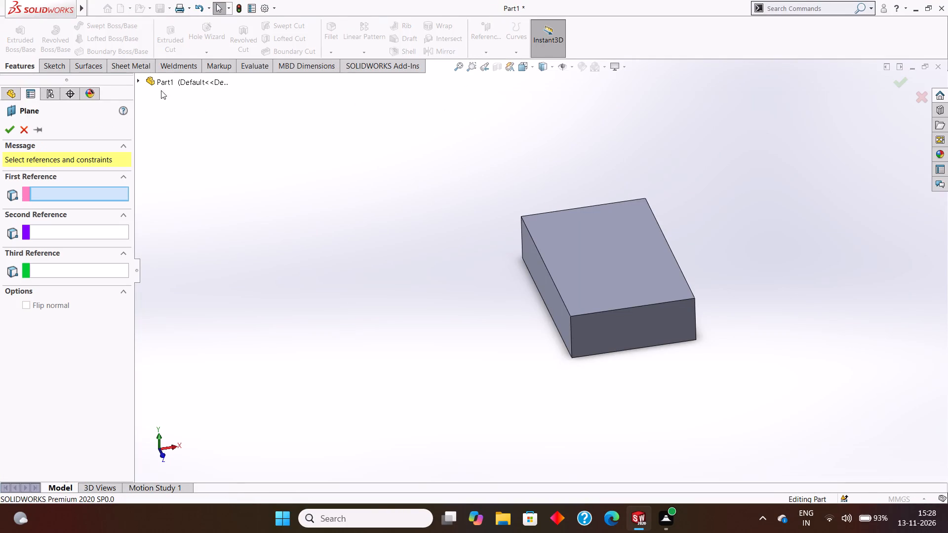
pyautogui.click(139, 82)
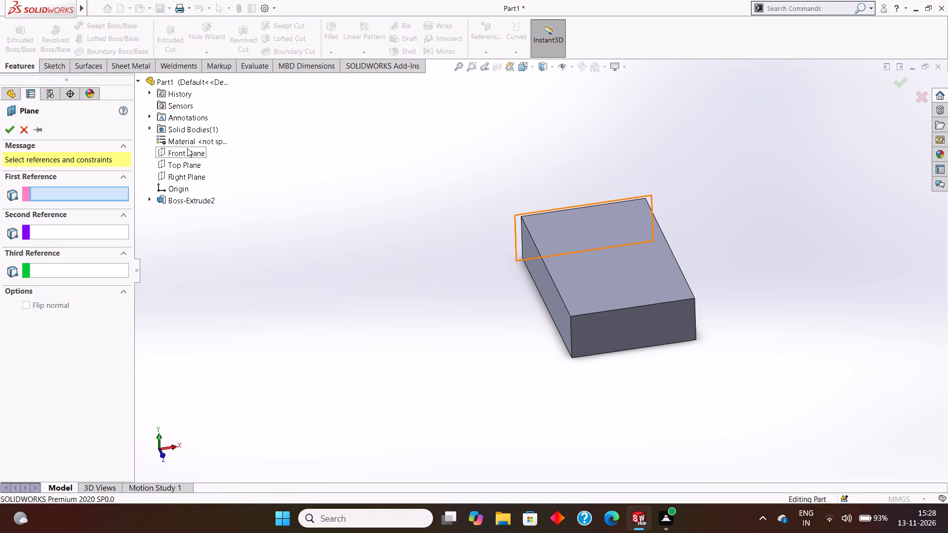
pyautogui.click(186, 152)
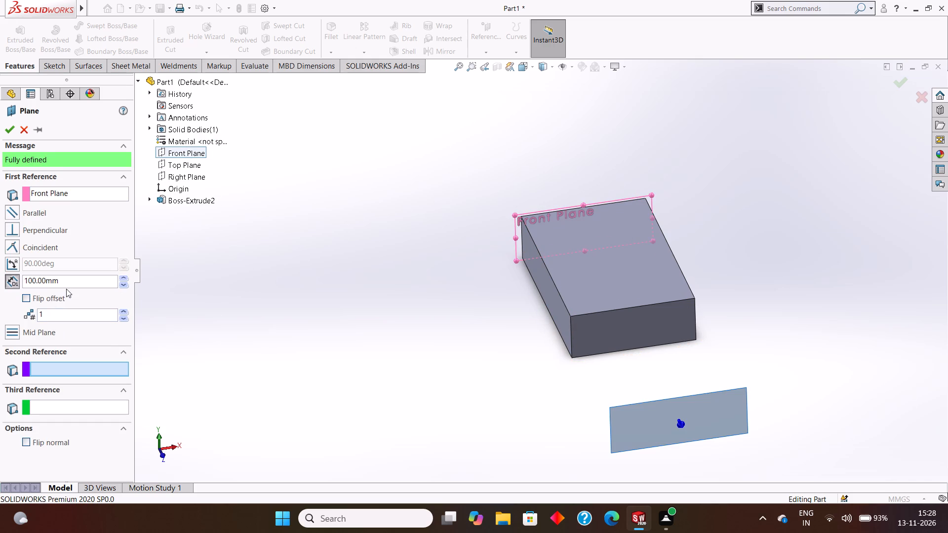
pyautogui.moveTo(80, 281); pyautogui.dragTo(0, 280)
pyautogui.press('BackSpace')
pyautogui.write('52')
pyautogui.press('Return')
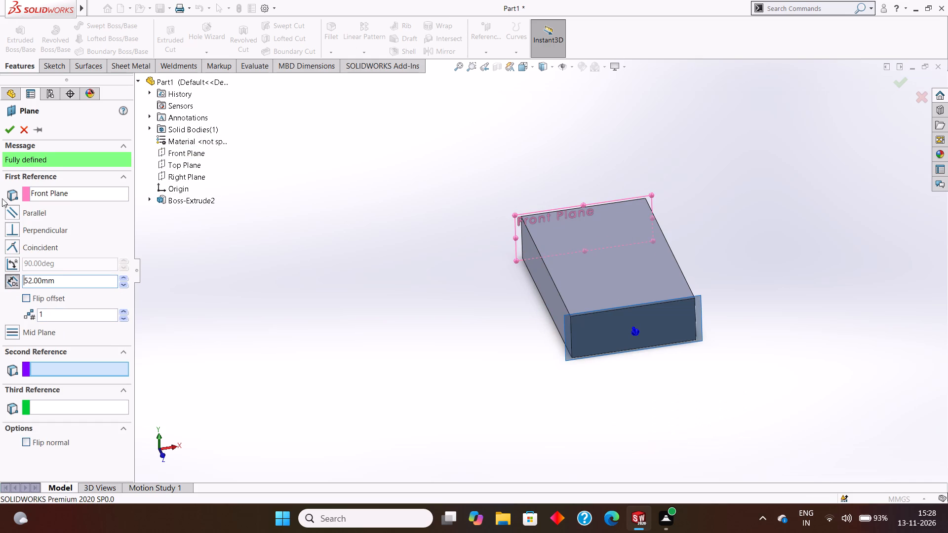
pyautogui.click(13, 130)
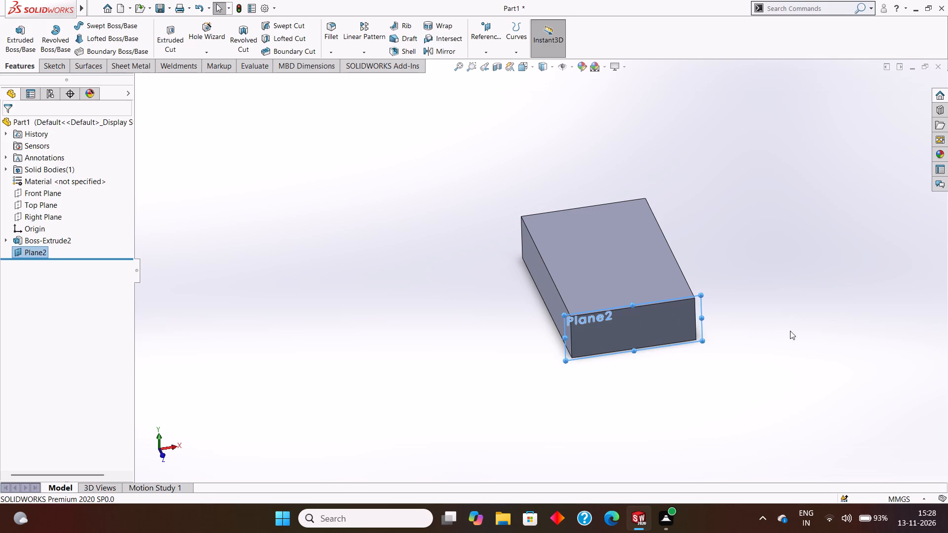
# Start a sketch on the new offset plane and view it face-on.
pyautogui.click(774, 310)
pyautogui.scroll(-4, 690, 314)
pyautogui.scroll(-3, 634, 285)
pyautogui.click(673, 257)
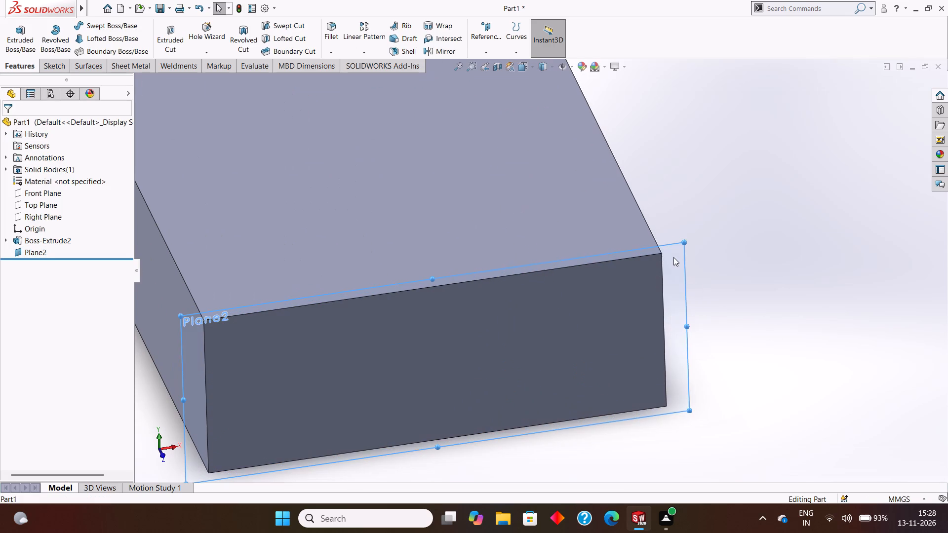
pyautogui.click(715, 230)
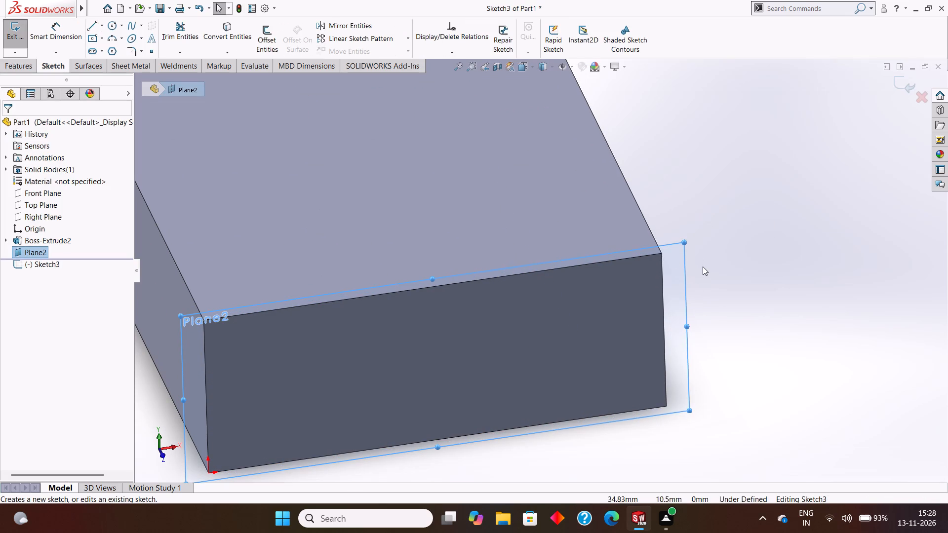
pyautogui.hotkey('ctrl', '8')
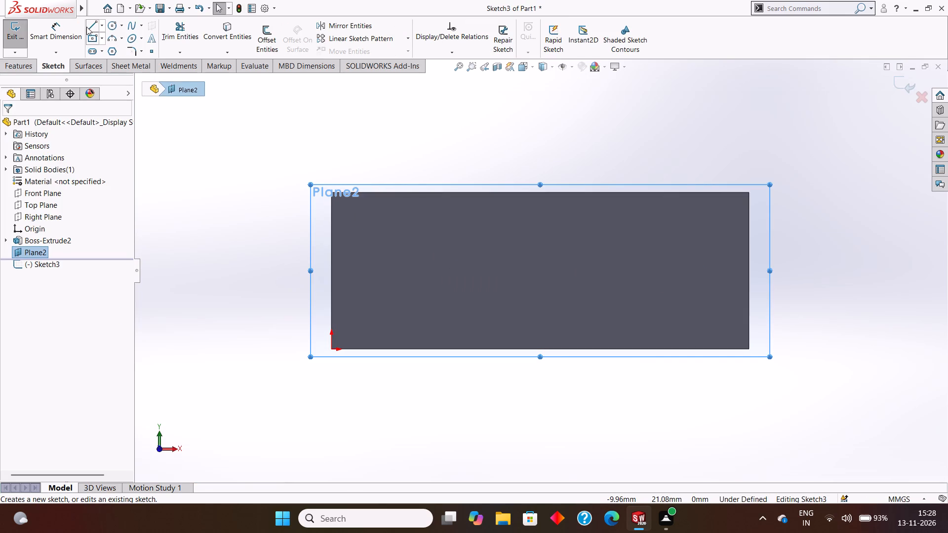
# Sketch a 7 mm horizontal line along the end face's top edge, starting at its upper-left corner.
pyautogui.click(92, 27)
pyautogui.scroll(-3, 426, 219)
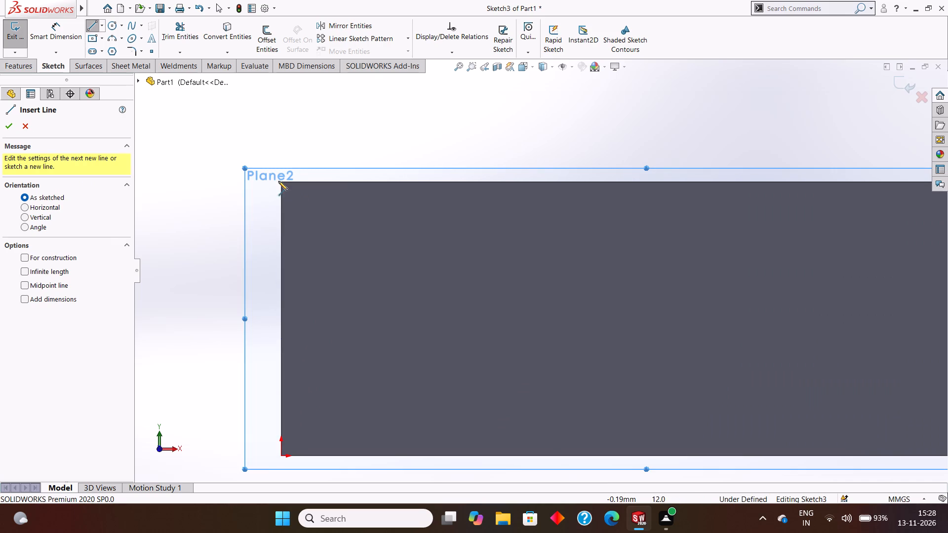
pyautogui.click(280, 182)
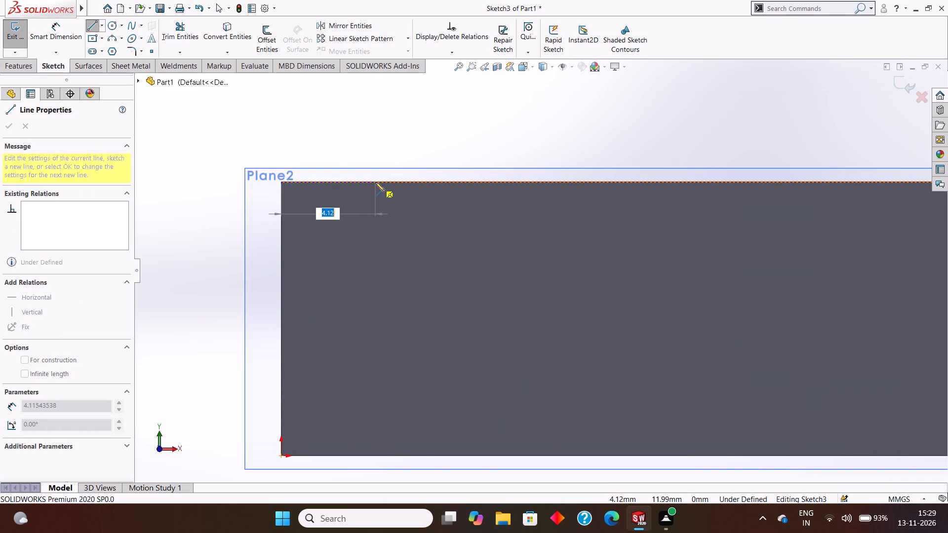
pyautogui.press('BackSpace')
pyautogui.press('7')
pyautogui.press('Return')
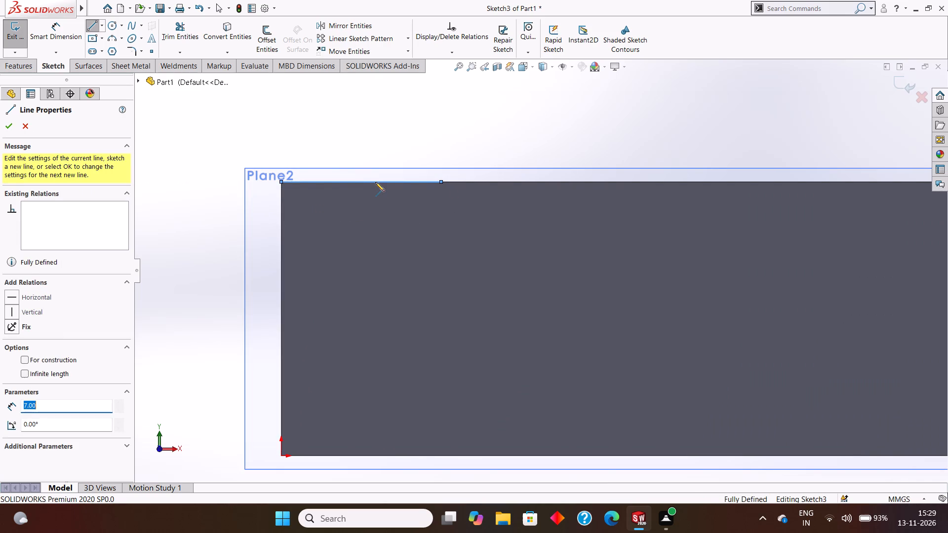
pyautogui.press('Escape')
pyautogui.press('Escape')
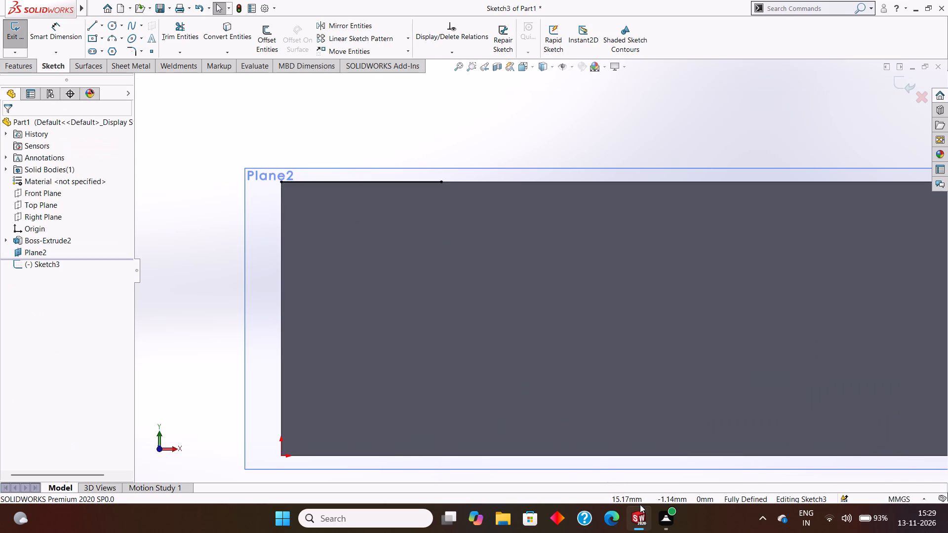
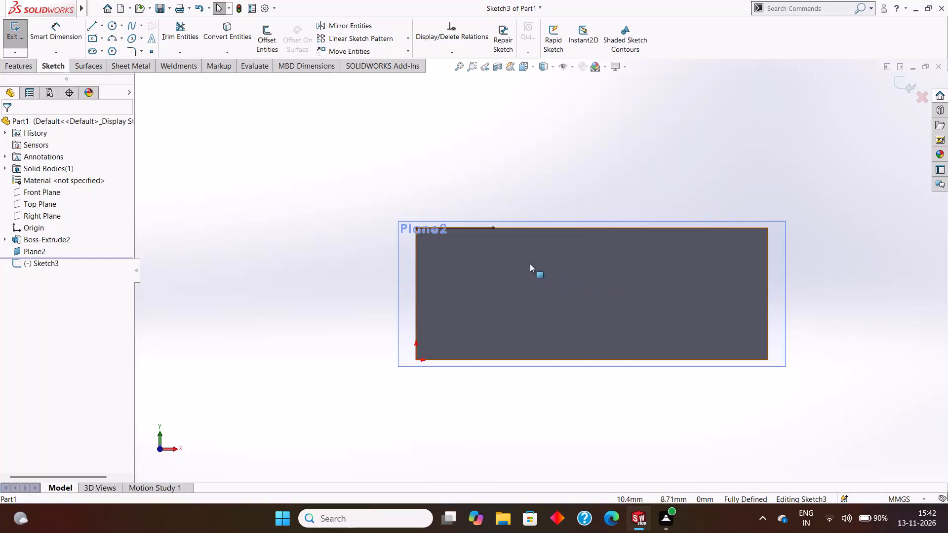
# Inspect the block and the sketched line on its end face from different angles.
pyautogui.scroll(-2, 529, 263)
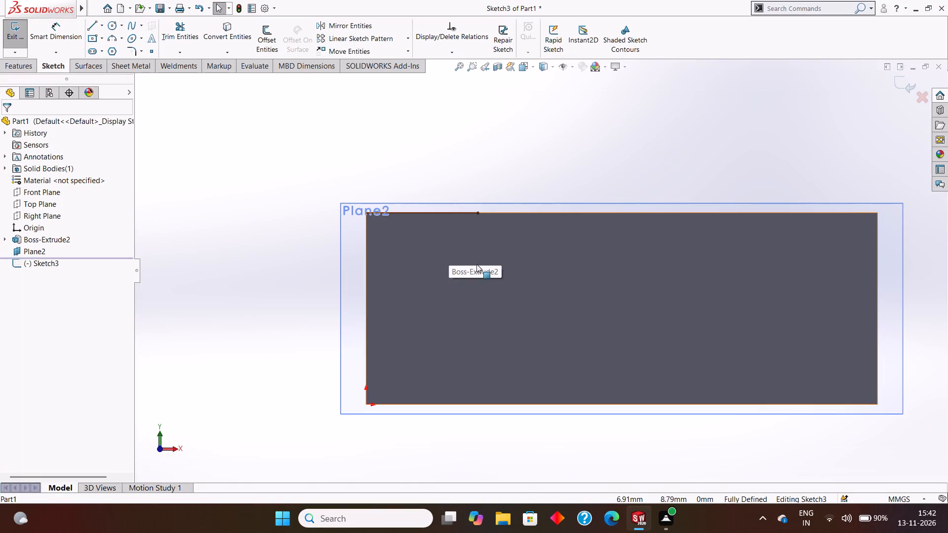
pyautogui.scroll(-2, 531, 255)
pyautogui.scroll(-2, 466, 285)
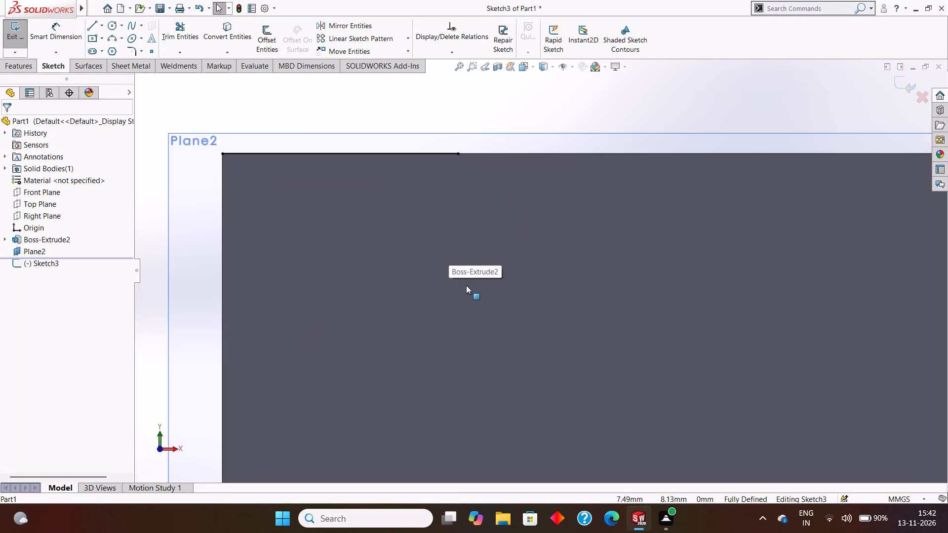
pyautogui.scroll(6, 469, 252)
pyautogui.moveTo(541, 276); pyautogui.dragTo(563, 225, button='middle')
pyautogui.scroll(4, 563, 225)
pyautogui.moveTo(621, 228); pyautogui.dragTo(656, 167, button='middle')
pyautogui.moveTo(683, 191); pyautogui.dragTo(721, 317, button='middle')
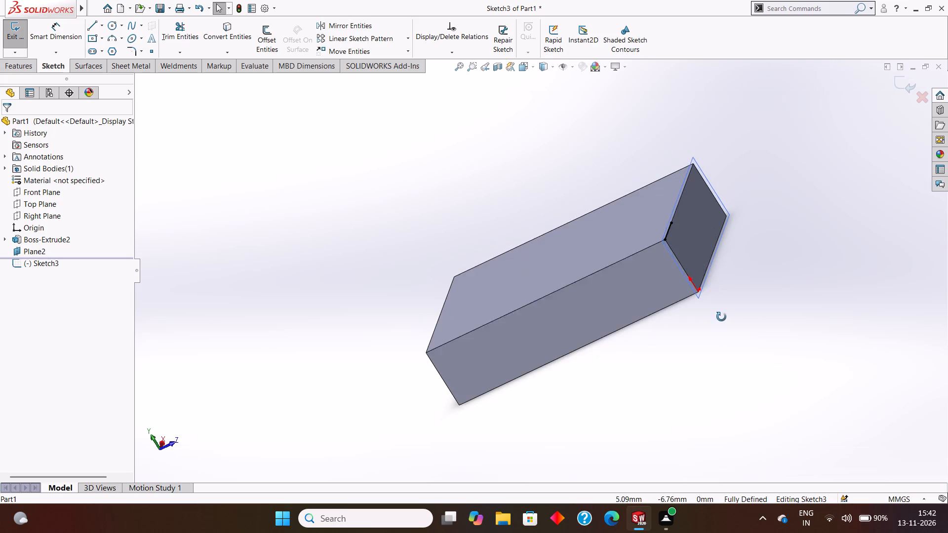
pyautogui.moveTo(721, 317); pyautogui.dragTo(720, 322, button='middle')
pyautogui.moveTo(723, 288); pyautogui.dragTo(724, 294, button='middle')
pyautogui.moveTo(718, 291); pyautogui.dragTo(719, 299, button='middle')
pyautogui.press('Escape')
pyautogui.middleClick(720, 299)
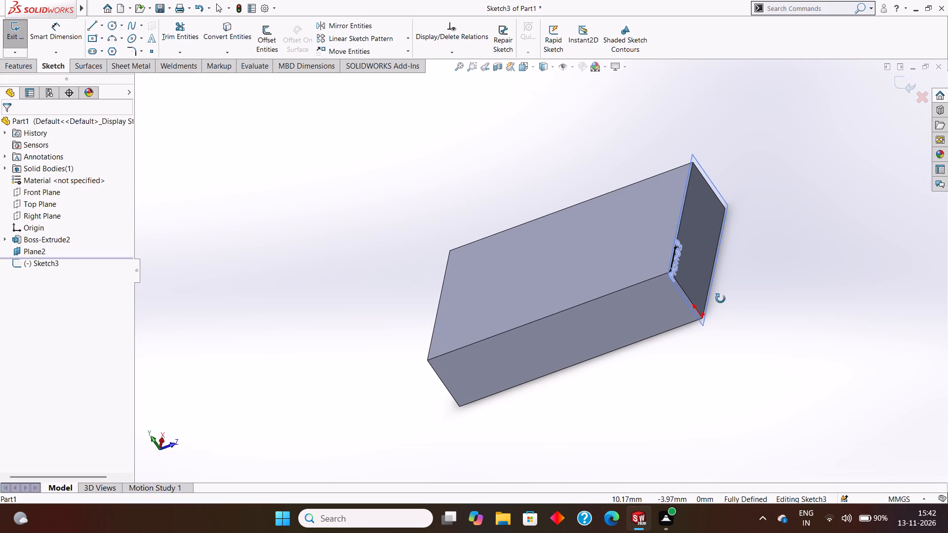
pyautogui.press('Escape')
pyautogui.press('Escape')
pyautogui.middleClick(733, 298)
pyautogui.moveTo(742, 294); pyautogui.dragTo(742, 300, button='middle')
pyautogui.moveTo(739, 295); pyautogui.dragTo(739, 304, button='middle')
pyautogui.scroll(1, 739, 304)
pyautogui.moveTo(735, 301); pyautogui.dragTo(734, 314, button='middle')
pyautogui.moveTo(731, 305); pyautogui.dragTo(700, 332, button='middle')
pyautogui.moveTo(718, 315); pyautogui.dragTo(711, 342, button='middle')
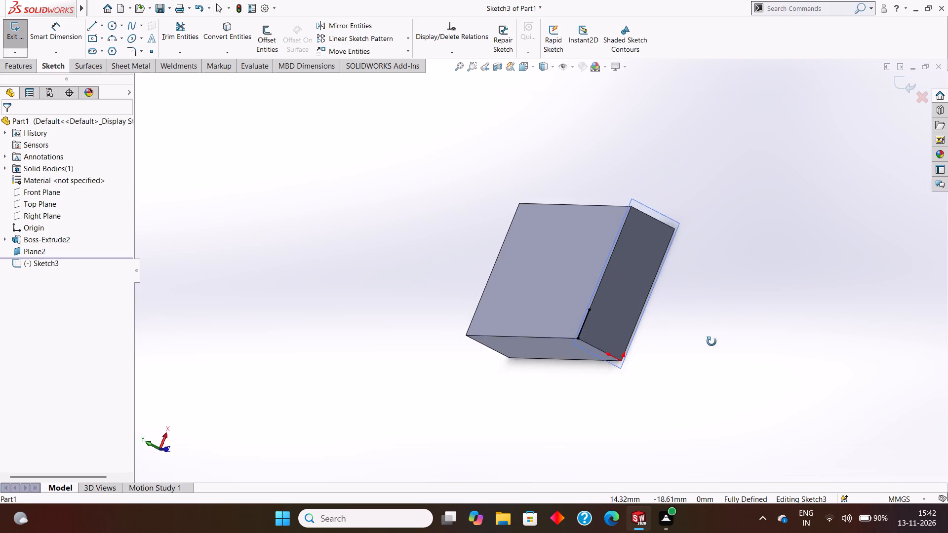
pyautogui.moveTo(711, 342); pyautogui.dragTo(708, 354, button='middle')
pyautogui.moveTo(740, 302); pyautogui.dragTo(828, 257, button='middle')
# Undo the 7 mm line, its sketch and the 52 mm offset plane, going back to the plane on the Right Plane.
pyautogui.press('Escape')
pyautogui.hotkey('ctrl', 'z')
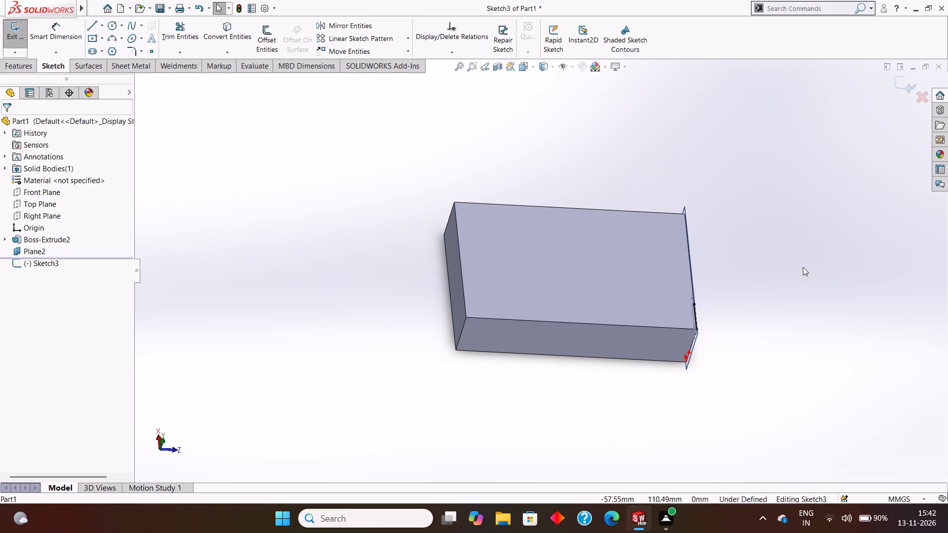
pyautogui.hotkey('ctrl', 'z')
pyautogui.hotkey('ctrl', 'z')
pyautogui.hotkey('ctrl', 'z')
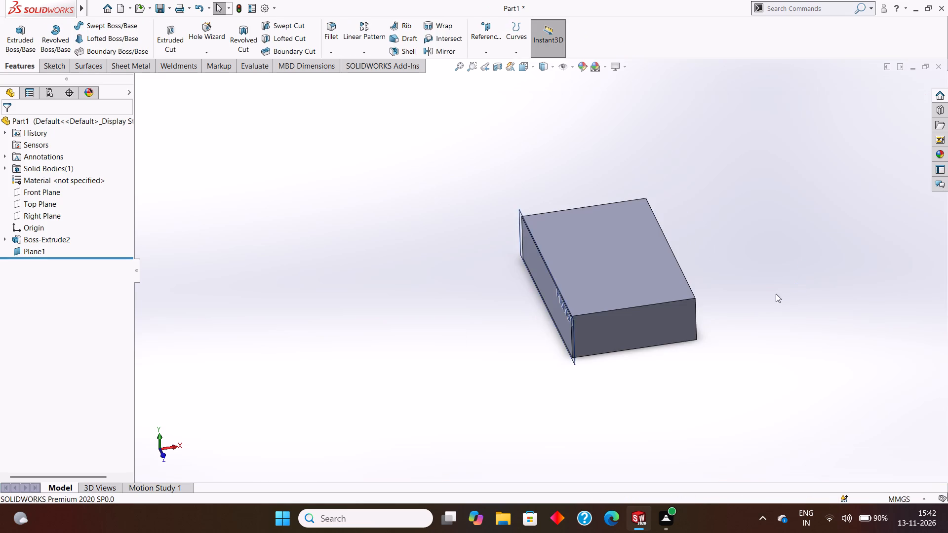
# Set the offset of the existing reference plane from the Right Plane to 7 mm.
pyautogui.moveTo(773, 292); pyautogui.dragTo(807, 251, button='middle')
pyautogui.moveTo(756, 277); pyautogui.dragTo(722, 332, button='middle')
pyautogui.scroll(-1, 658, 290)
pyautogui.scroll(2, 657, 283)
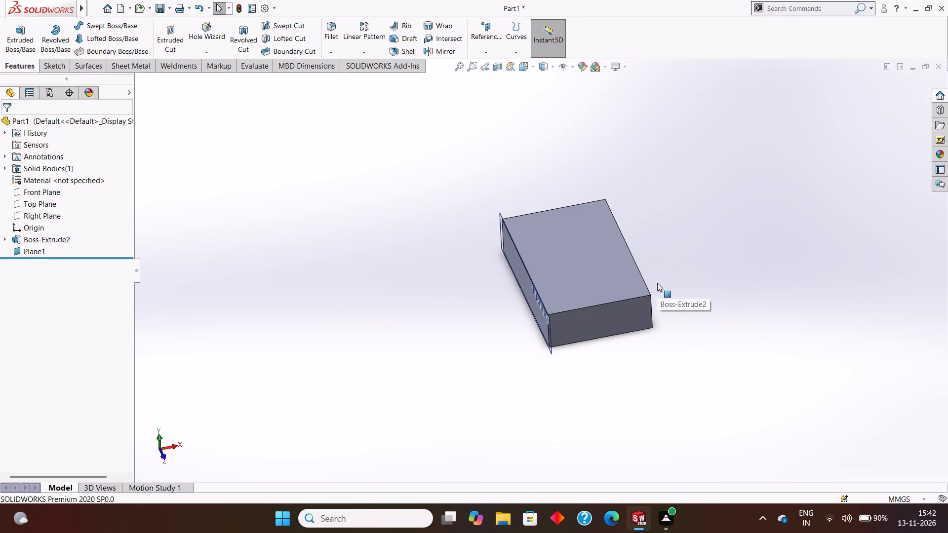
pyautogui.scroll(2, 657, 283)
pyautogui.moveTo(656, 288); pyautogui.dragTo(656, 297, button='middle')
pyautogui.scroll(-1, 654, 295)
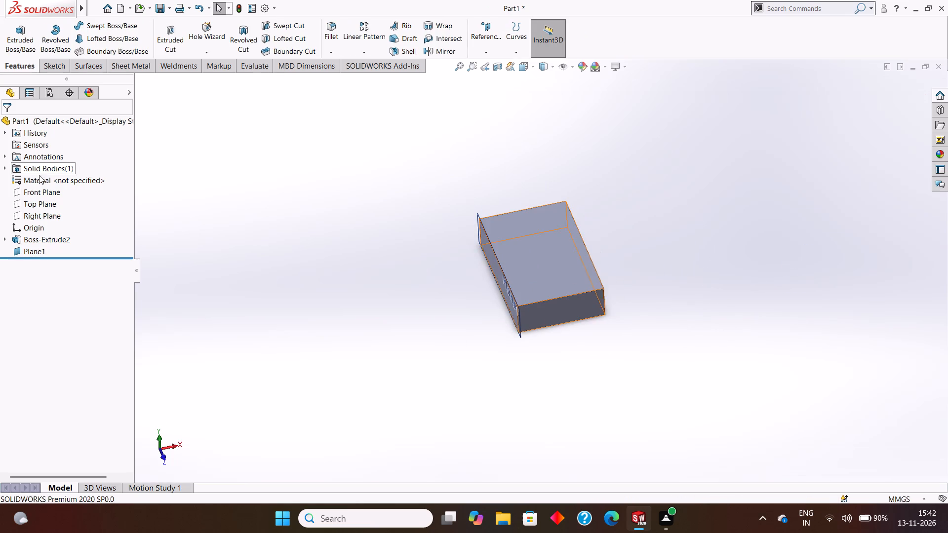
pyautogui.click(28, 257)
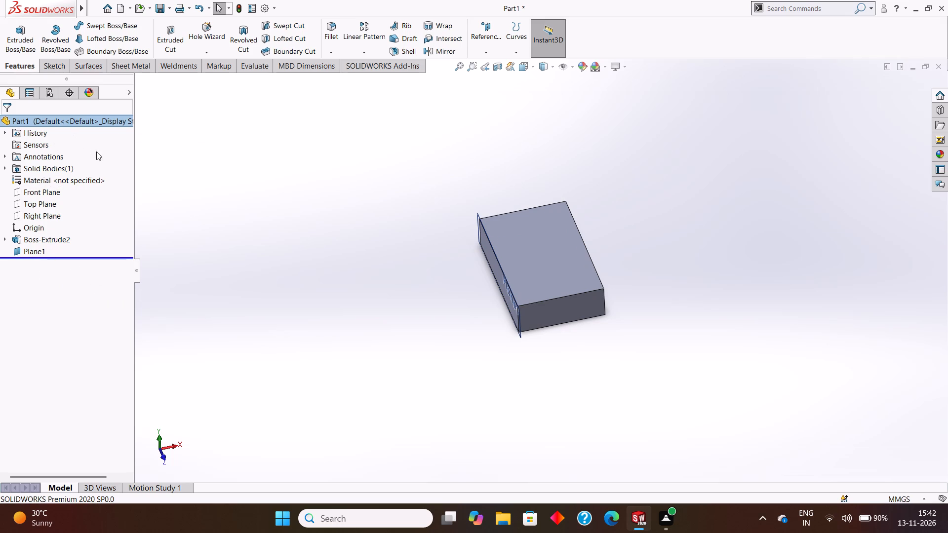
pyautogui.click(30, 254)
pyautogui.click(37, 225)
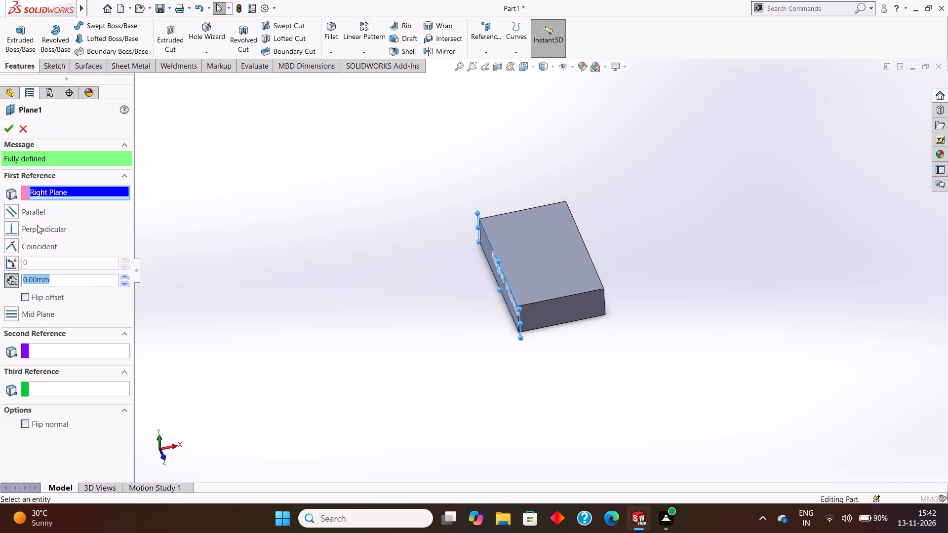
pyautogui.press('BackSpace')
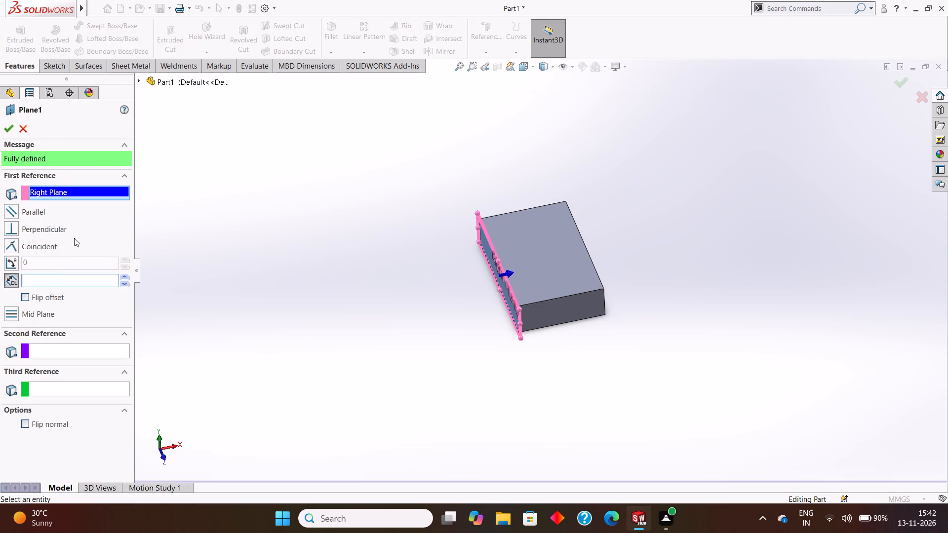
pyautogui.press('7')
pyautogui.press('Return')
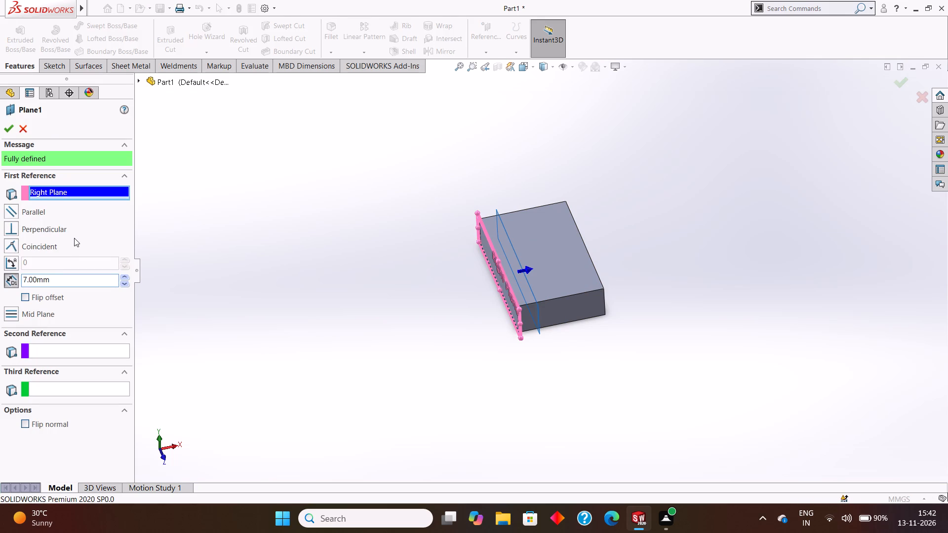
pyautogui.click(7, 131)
# Examine the offset plane's position through the block from different angles.
pyautogui.click(638, 293)
pyautogui.moveTo(639, 292); pyautogui.dragTo(639, 261, button='middle')
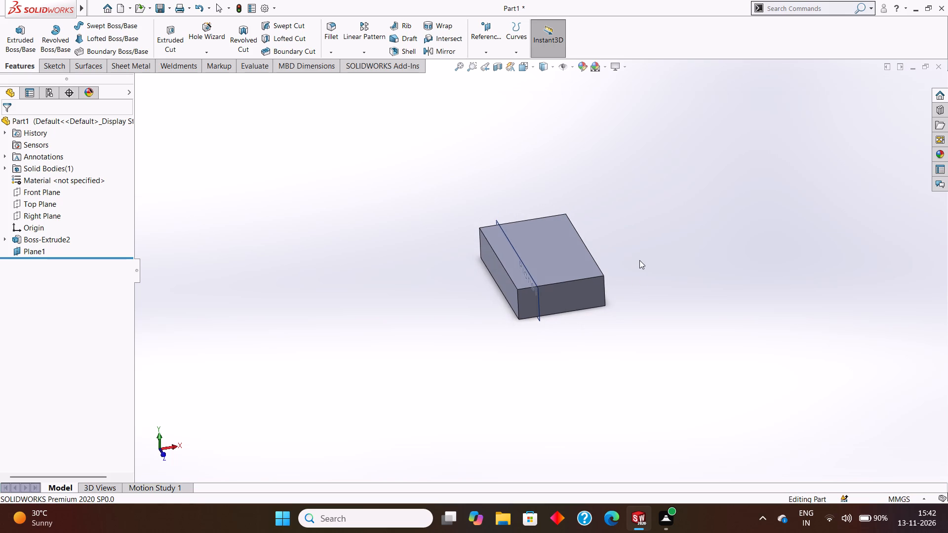
pyautogui.moveTo(639, 260); pyautogui.dragTo(639, 266, button='middle')
pyautogui.middleClick(638, 266)
pyautogui.moveTo(638, 268); pyautogui.dragTo(637, 262, button='middle')
pyautogui.moveTo(631, 267); pyautogui.dragTo(633, 263, button='middle')
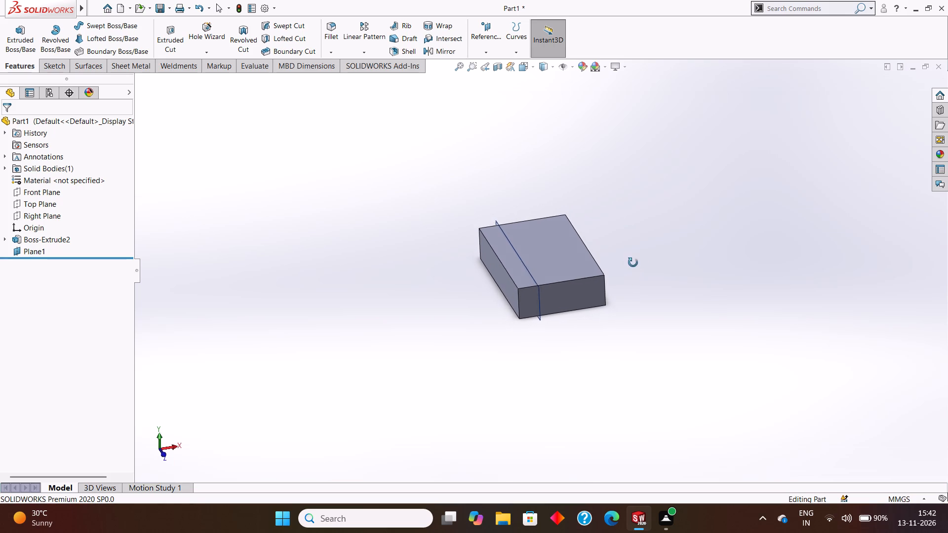
pyautogui.moveTo(633, 263); pyautogui.dragTo(633, 262, button='middle')
pyautogui.middleClick(633, 266)
pyautogui.moveTo(635, 263); pyautogui.dragTo(649, 258, button='middle')
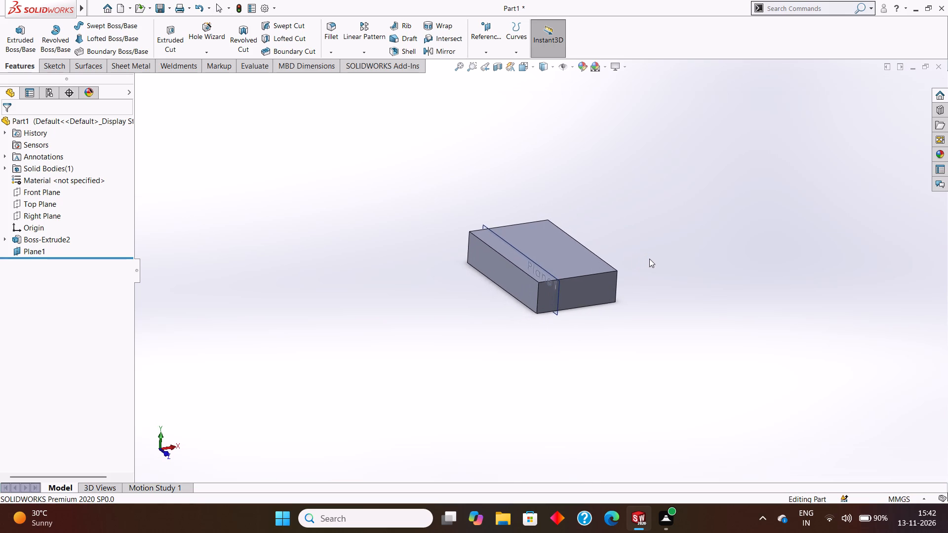
pyautogui.moveTo(649, 259); pyautogui.dragTo(655, 257, button='middle')
pyautogui.moveTo(657, 257); pyautogui.dragTo(668, 254, button='middle')
pyautogui.moveTo(669, 254); pyautogui.dragTo(672, 247, button='middle')
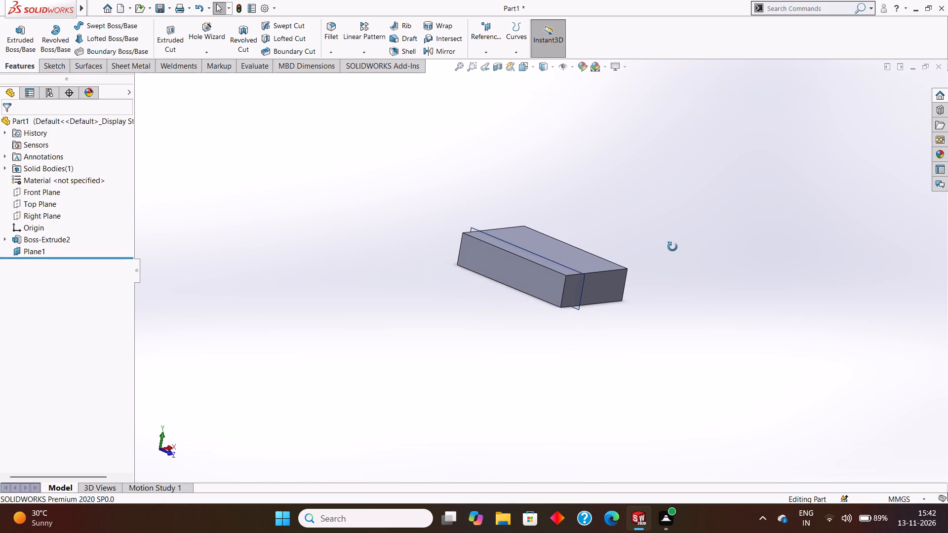
pyautogui.moveTo(672, 247); pyautogui.dragTo(672, 246, button='middle')
pyautogui.moveTo(673, 246); pyautogui.dragTo(673, 253, button='middle')
pyautogui.moveTo(674, 254); pyautogui.dragTo(657, 250, button='middle')
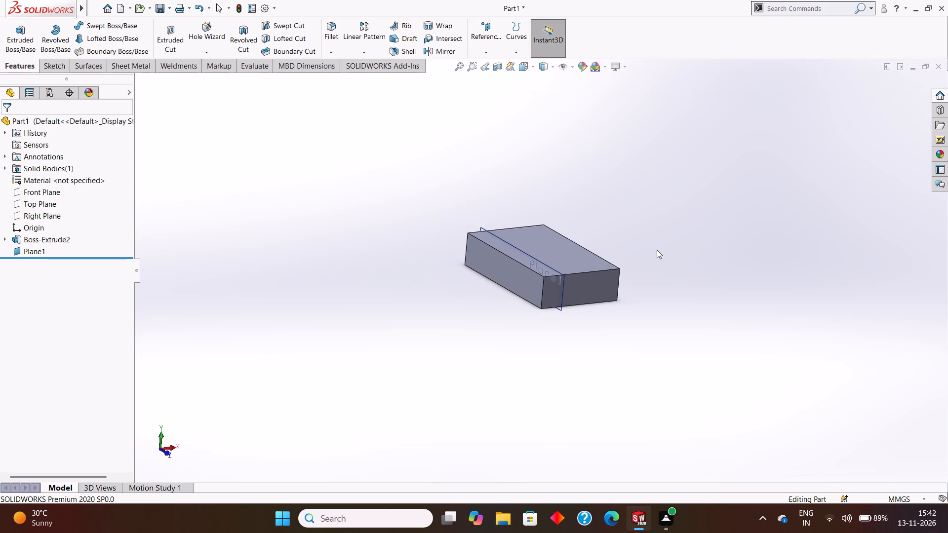
pyautogui.moveTo(655, 250); pyautogui.dragTo(637, 255, button='middle')
pyautogui.moveTo(631, 256); pyautogui.dragTo(625, 259, button='middle')
pyautogui.moveTo(625, 259); pyautogui.dragTo(631, 254, button='middle')
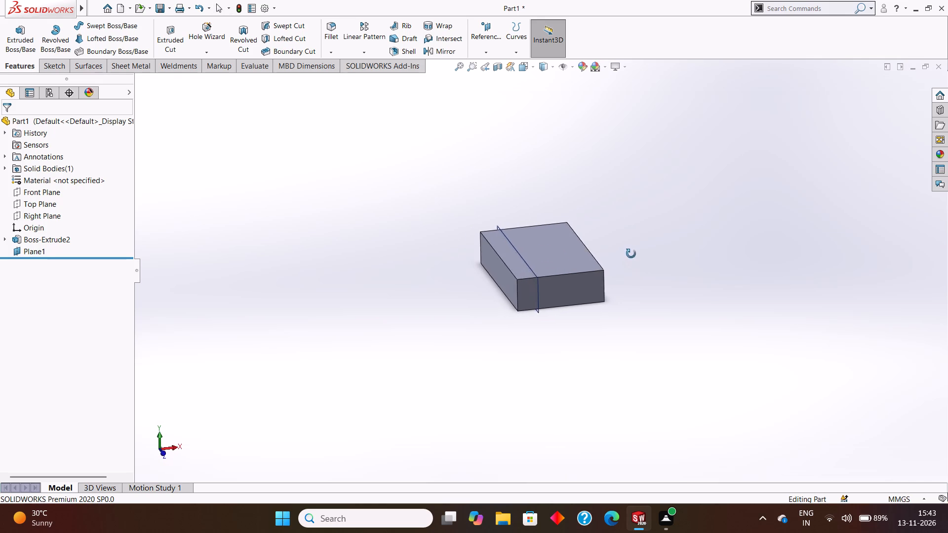
pyautogui.moveTo(631, 254); pyautogui.dragTo(633, 253, button='middle')
pyautogui.moveTo(634, 253); pyautogui.dragTo(627, 254, button='middle')
pyautogui.moveTo(625, 254); pyautogui.dragTo(623, 253, button='middle')
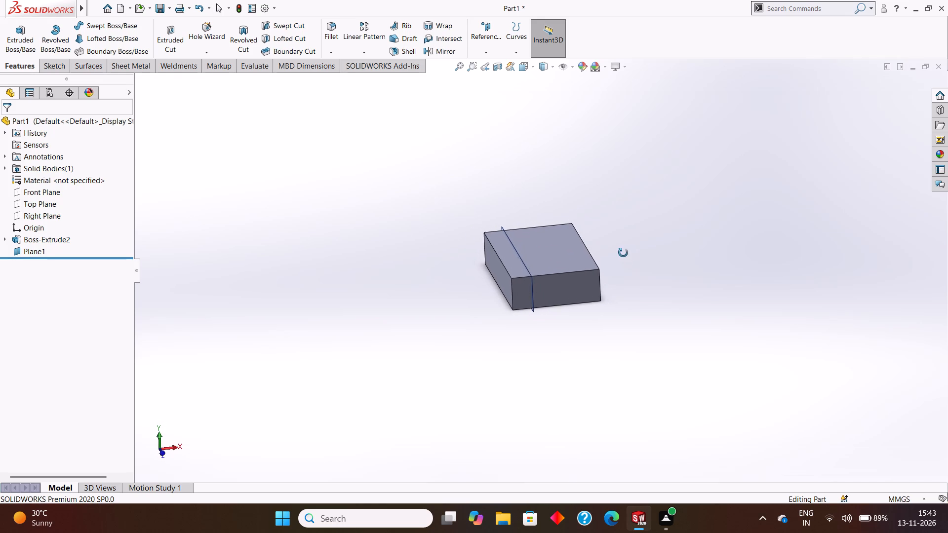
pyautogui.moveTo(623, 253); pyautogui.dragTo(620, 245, button='middle')
pyautogui.moveTo(620, 245); pyautogui.dragTo(611, 243, button='middle')
pyautogui.middleClick(610, 242)
pyautogui.middleClick(610, 241)
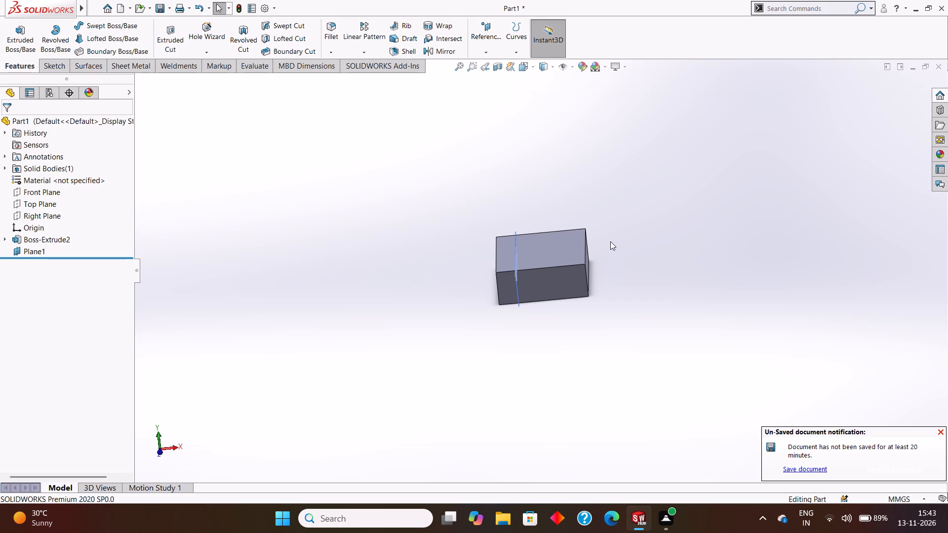
pyautogui.moveTo(610, 241); pyautogui.dragTo(617, 238, button='middle')
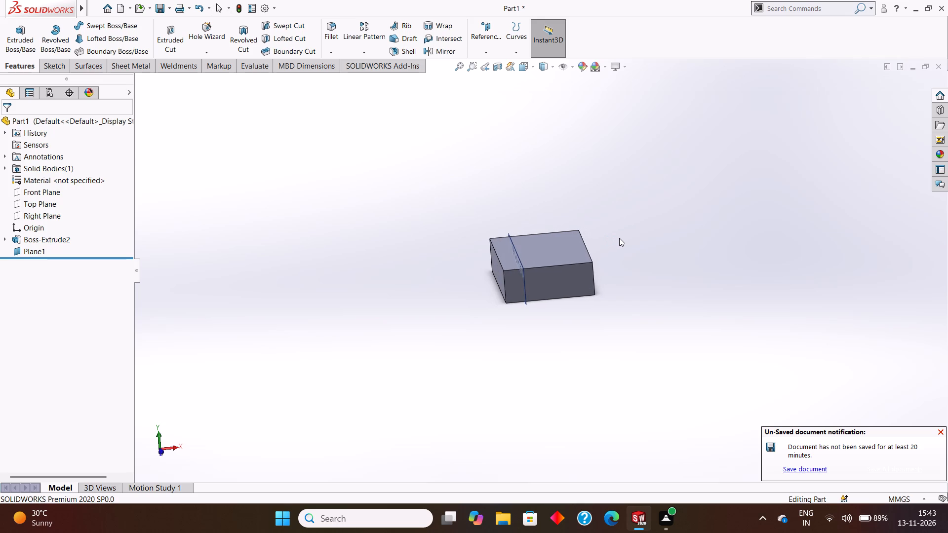
pyautogui.middleClick(619, 238)
pyautogui.middleClick(624, 238)
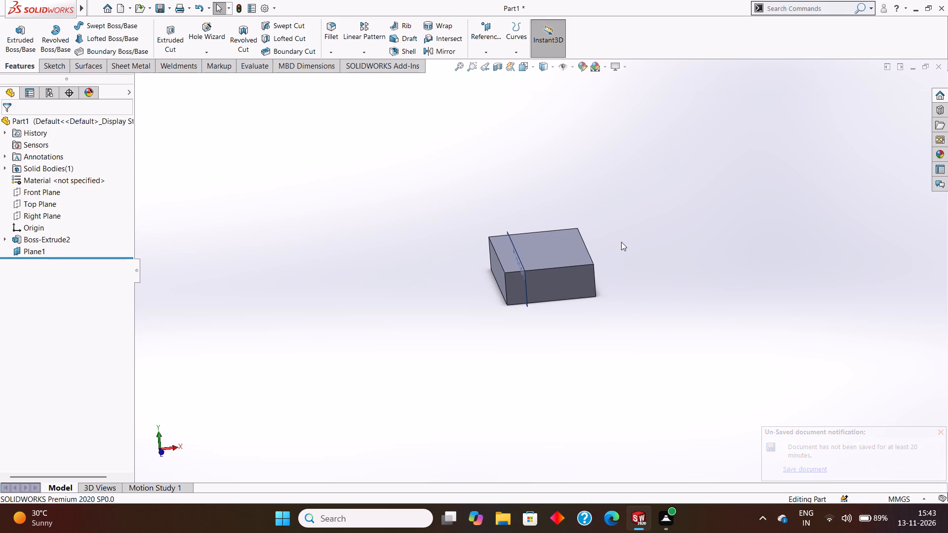
pyautogui.middleClick(621, 242)
pyautogui.middleClick(622, 241)
pyautogui.moveTo(621, 241); pyautogui.dragTo(626, 237, button='middle')
pyautogui.moveTo(626, 235); pyautogui.dragTo(630, 232, button='middle')
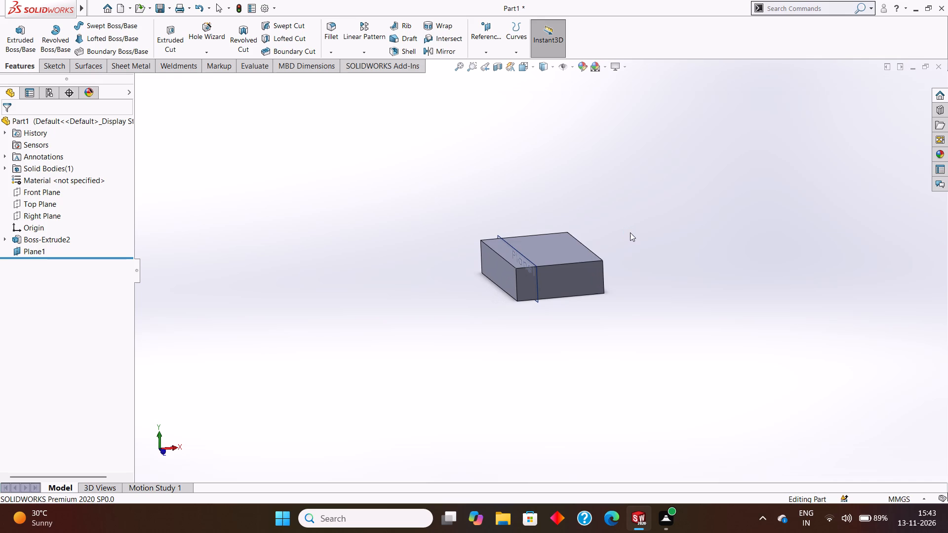
pyautogui.moveTo(630, 232); pyautogui.dragTo(625, 234, button='middle')
pyautogui.moveTo(625, 234); pyautogui.dragTo(619, 237, button='middle')
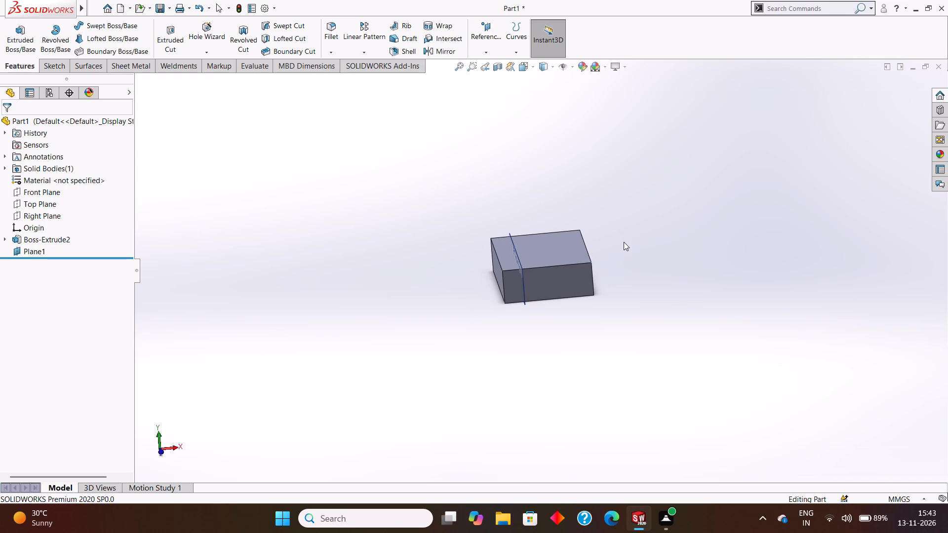
# Undo the 7 mm offset change and the creation of the reference plane, leaving only the base block.
pyautogui.press('Escape')
pyautogui.press('Escape')
pyautogui.middleClick(623, 242)
pyautogui.press('Escape')
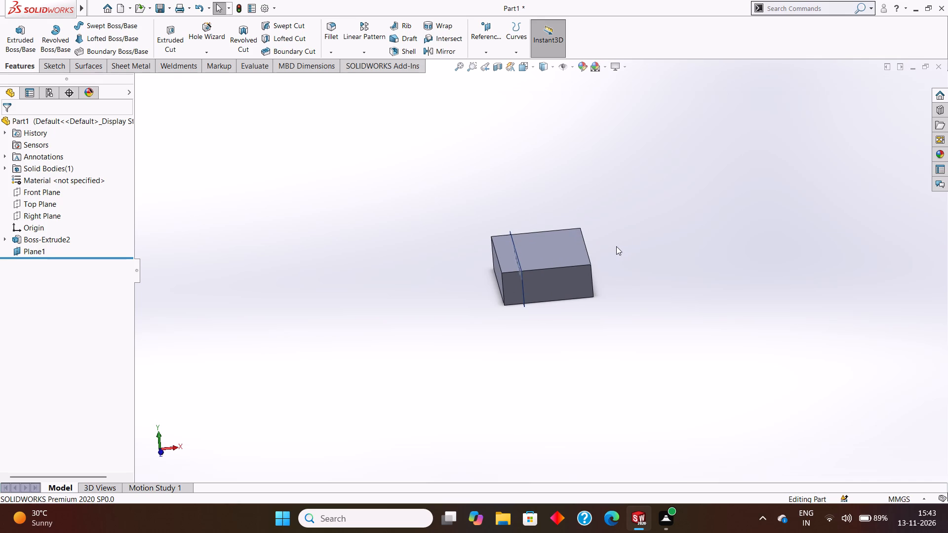
pyautogui.hotkey('ctrl', 'z')
pyautogui.hotkey('ctrl', 'z')
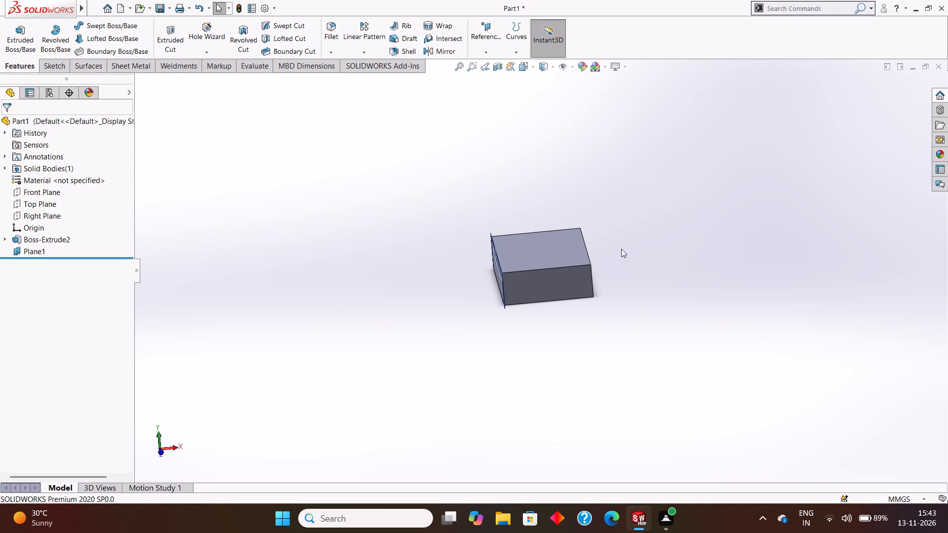
pyautogui.hotkey('ctrl', 'z')
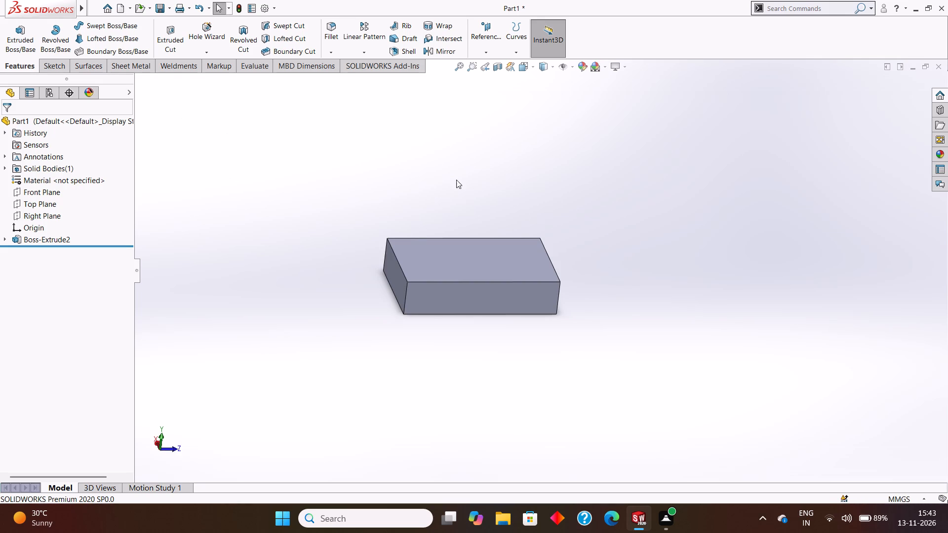
# Create a reference plane from the Right Plane with a 0 mm offset, lying on the block's long side face.
pyautogui.scroll(1, 481, 193)
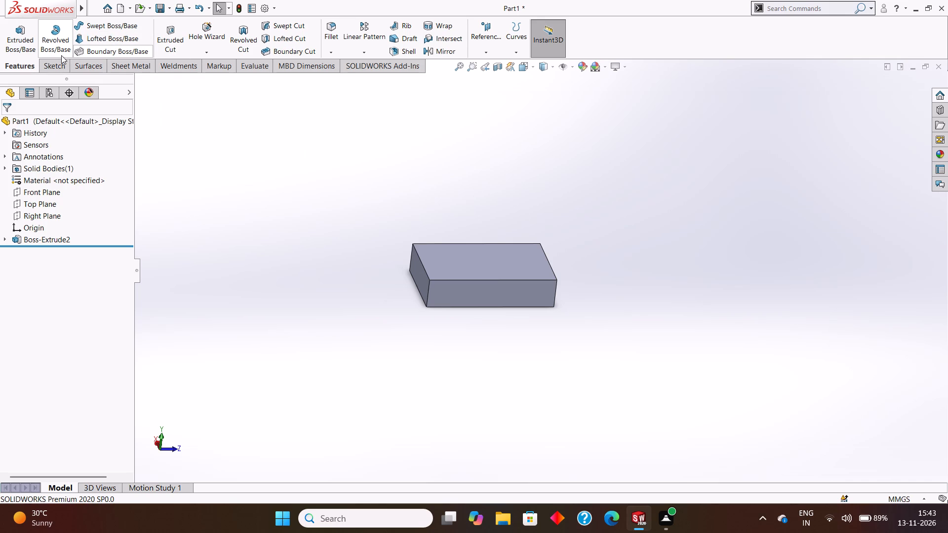
pyautogui.click(490, 52)
pyautogui.click(499, 60)
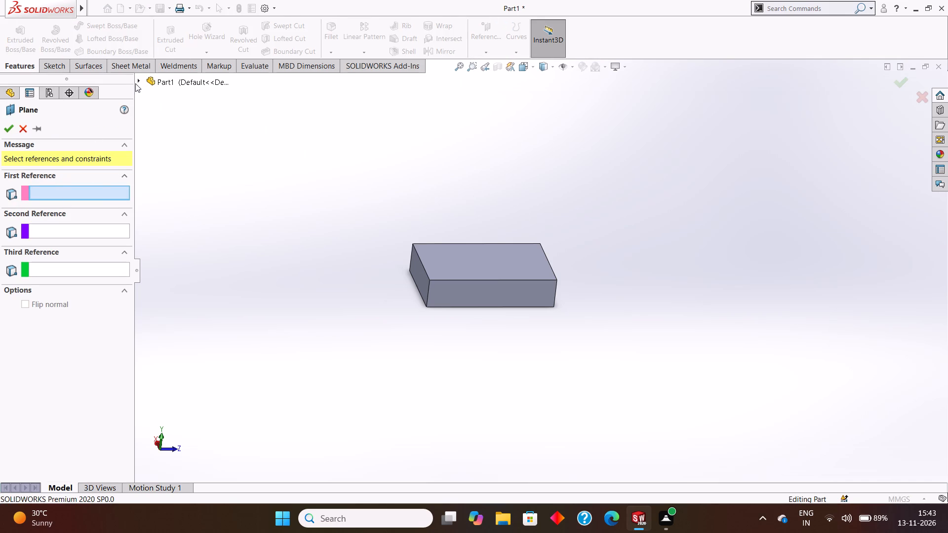
pyautogui.click(135, 79)
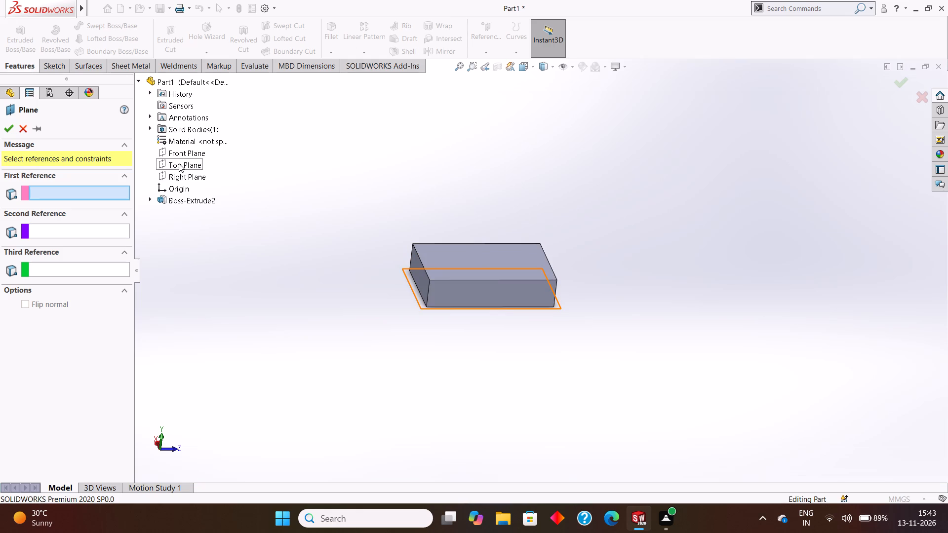
pyautogui.click(182, 175)
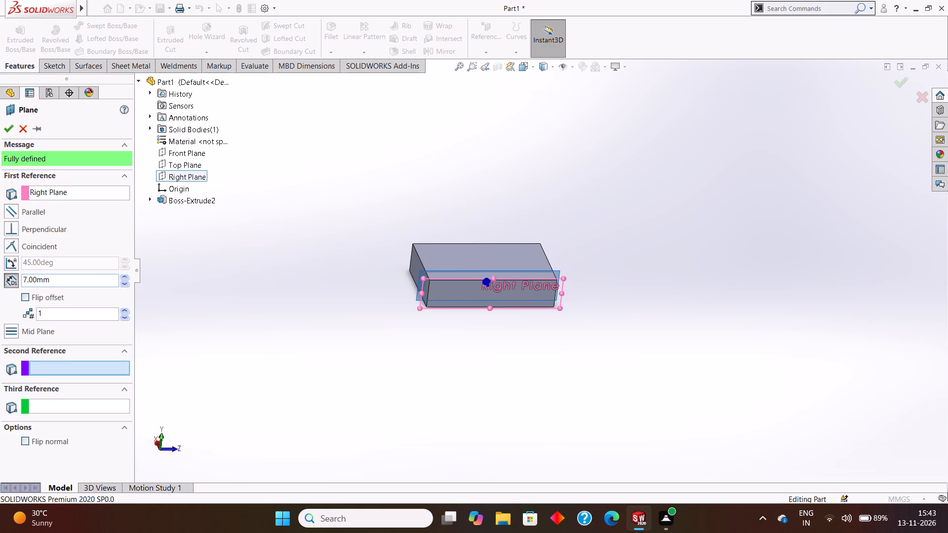
pyautogui.moveTo(73, 286); pyautogui.dragTo(13, 278)
pyautogui.press('BackSpace')
pyautogui.press('0')
pyautogui.press('Return')
pyautogui.click(7, 131)
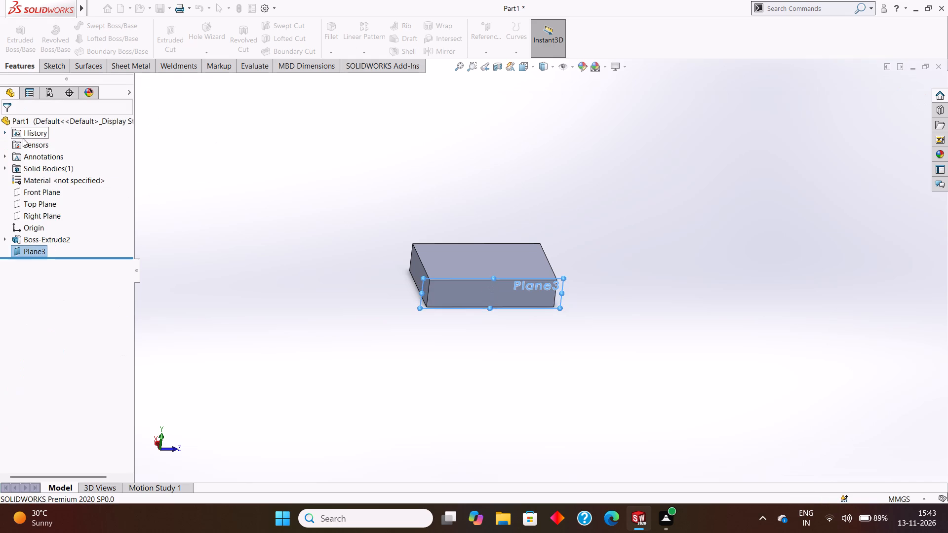
pyautogui.scroll(-3, 646, 277)
pyautogui.scroll(3, 525, 297)
pyautogui.scroll(3, 475, 302)
pyautogui.scroll(-7, 481, 284)
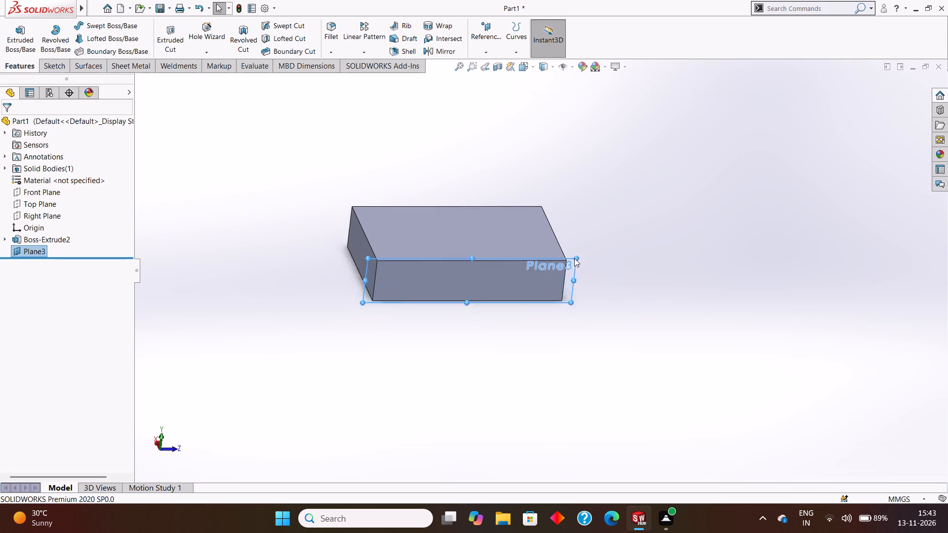
# Open a new sketch on the reference plane lying on the block's long side face, viewed face-on.
pyautogui.scroll(-2, 574, 258)
pyautogui.click(562, 274)
pyautogui.click(600, 243)
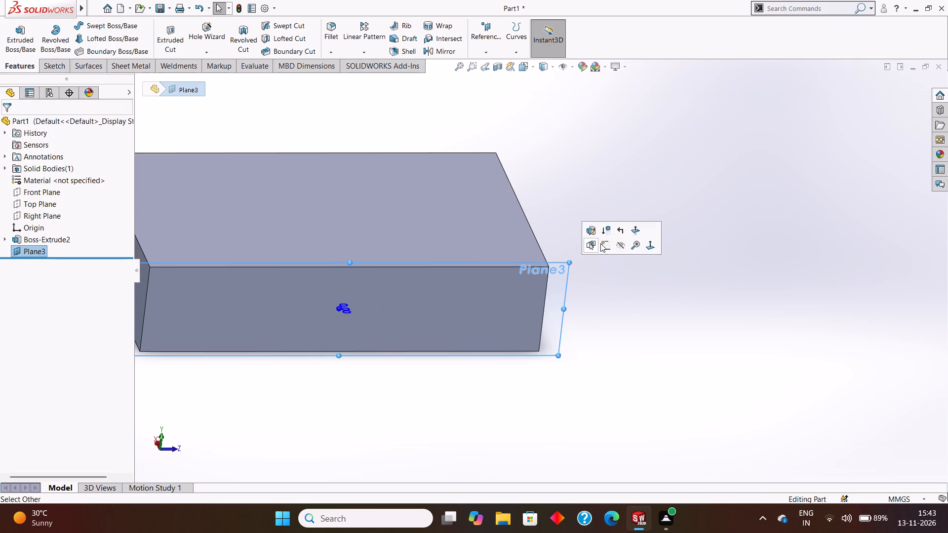
pyautogui.hotkey('ctrl', '8')
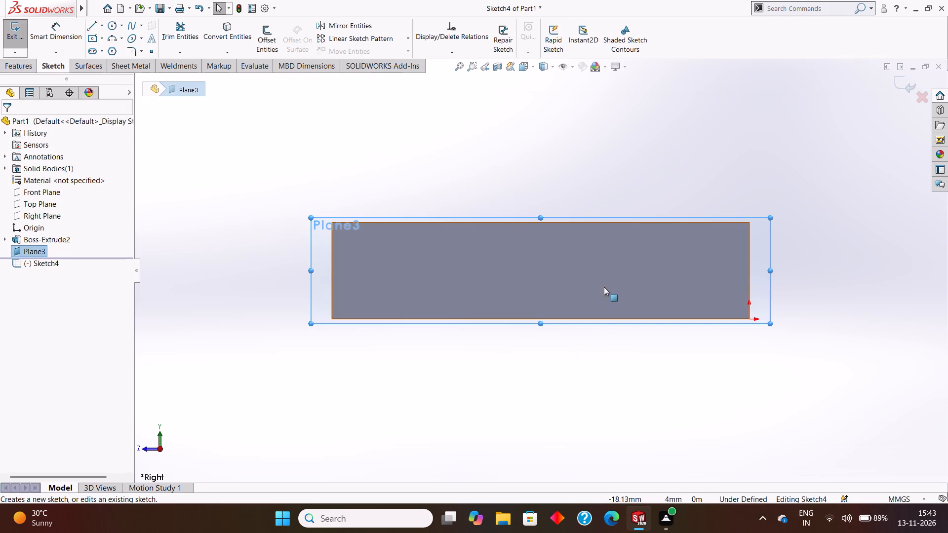
pyautogui.scroll(1, 476, 294)
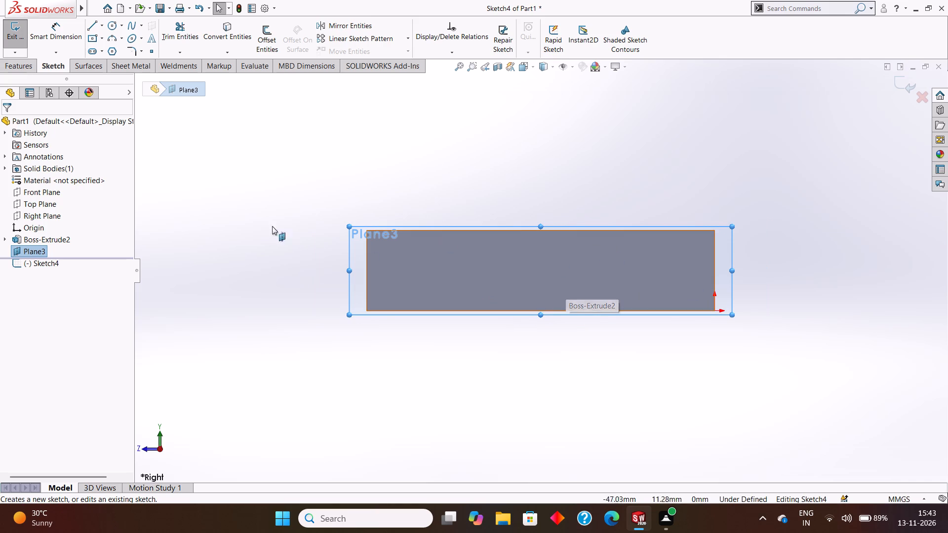
# Sketch a vertical line 34+34 mm long, rising from the block's top corner directly above the origin.
pyautogui.click(87, 26)
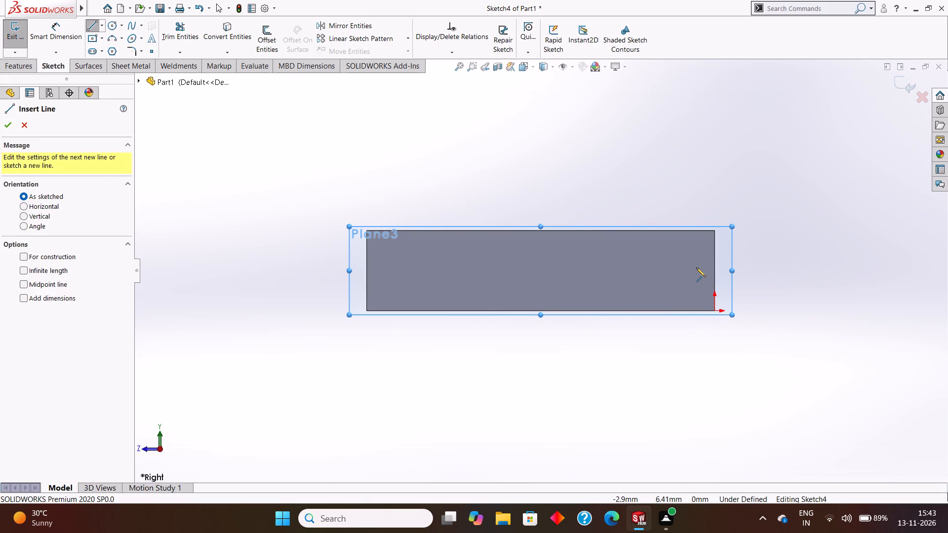
pyautogui.click(714, 231)
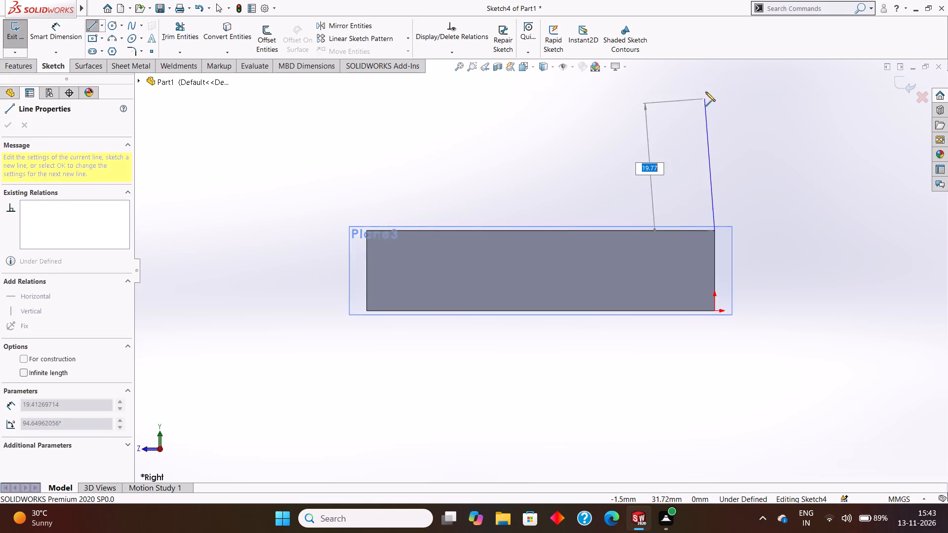
pyautogui.scroll(3, 713, 79)
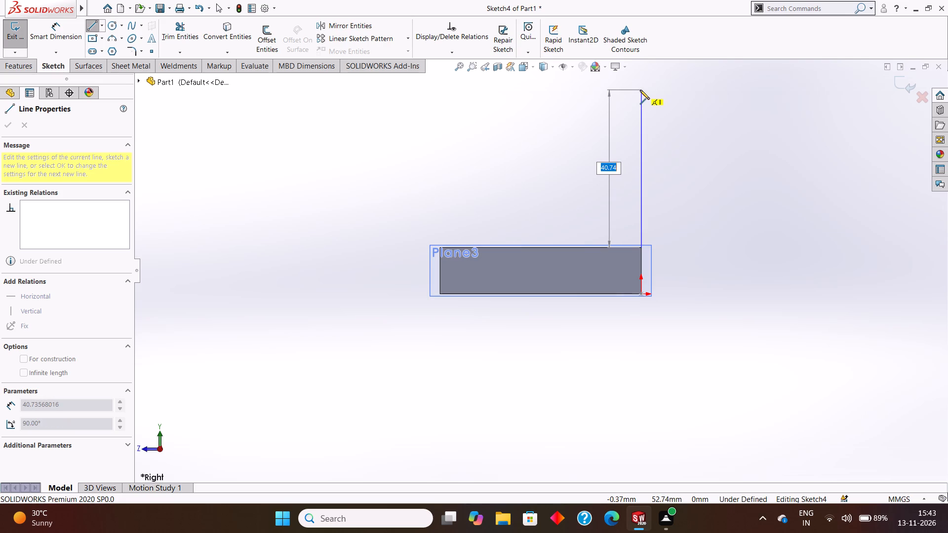
pyautogui.write('34')
pyautogui.write('+34')
pyautogui.press('Return')
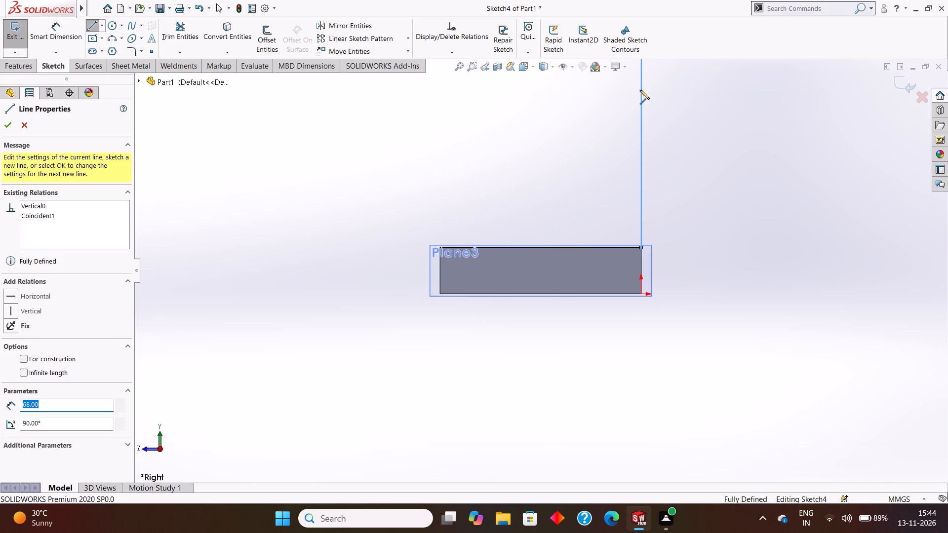
pyautogui.press('Escape')
pyautogui.press('Escape')
# Dimension the vertical line's length, placing the dimension on the side away from the block.
pyautogui.scroll(3, 655, 106)
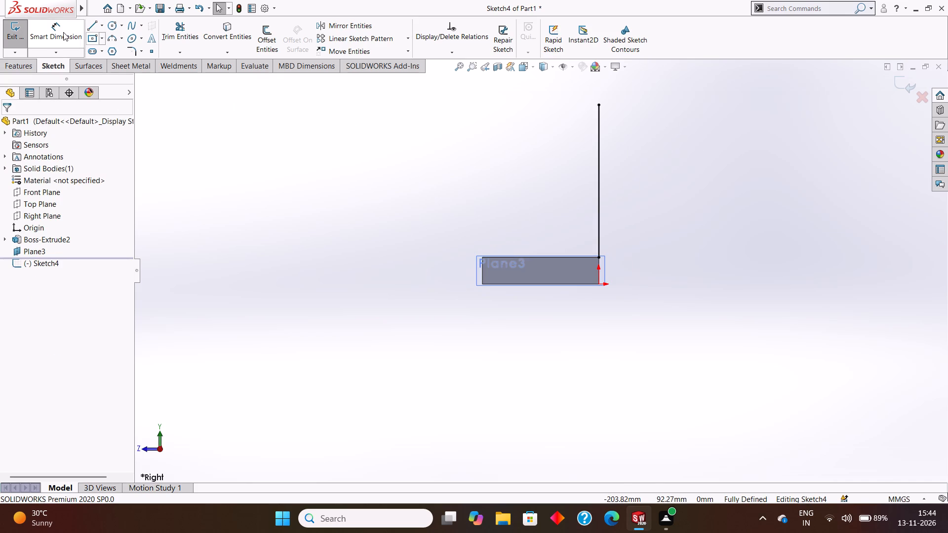
pyautogui.click(63, 31)
pyautogui.click(597, 130)
pyautogui.click(696, 144)
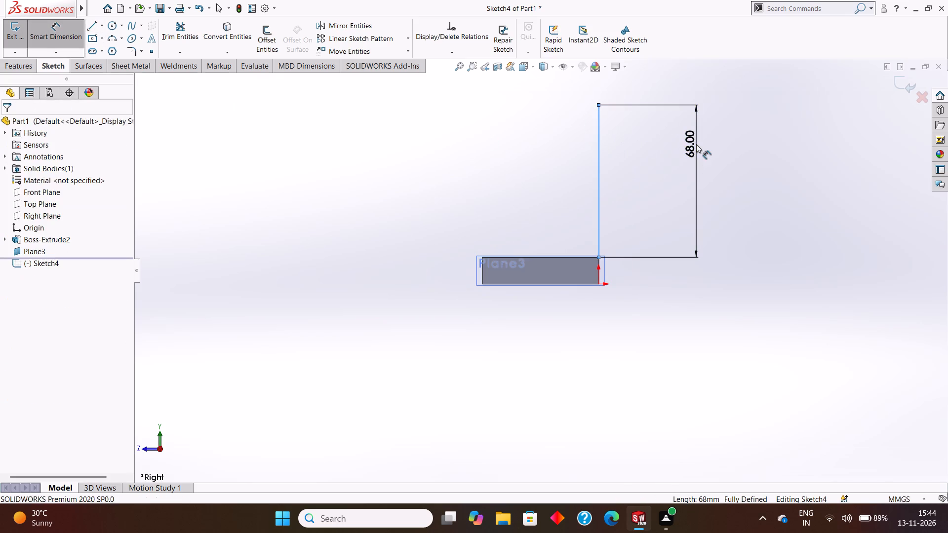
pyautogui.click(650, 132)
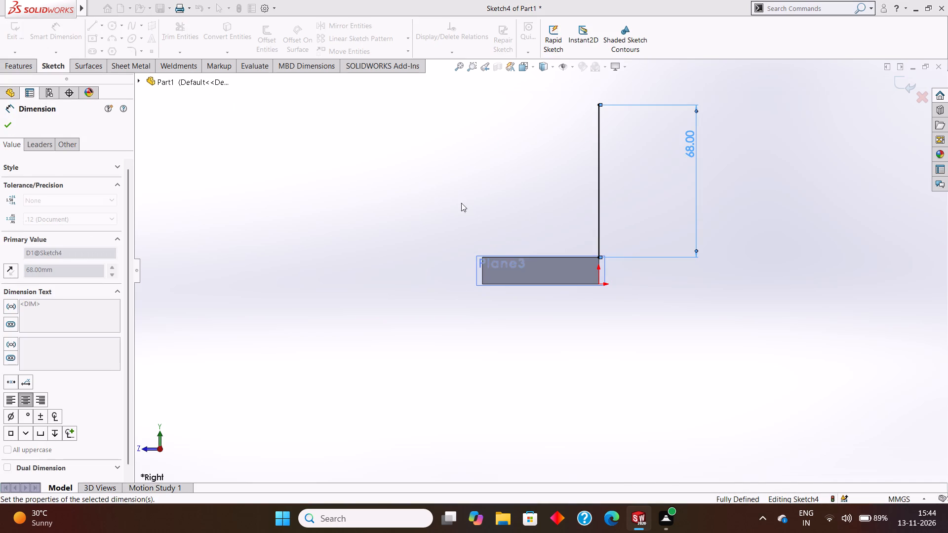
pyautogui.click(2, 132)
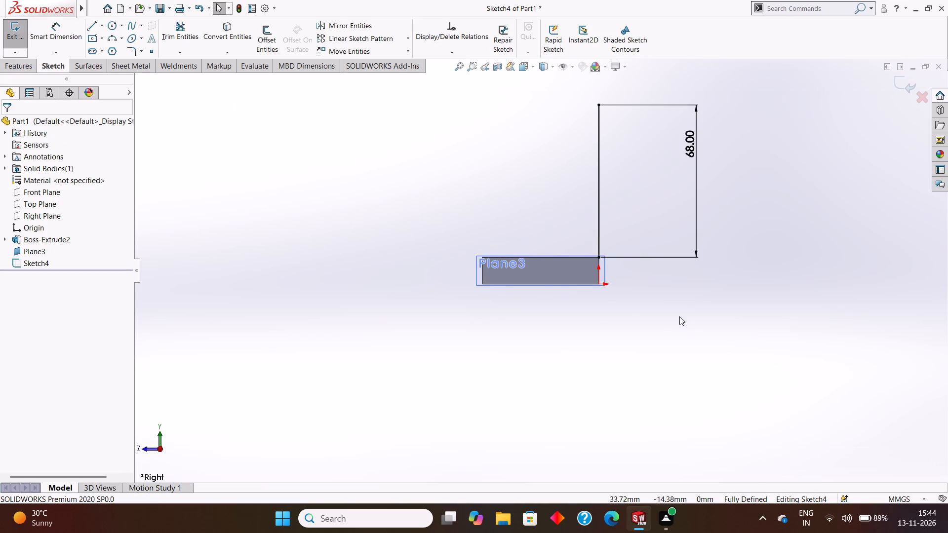
# Sketch an 18 mm horizontal line from the vertical line's upper end, extending back over the block.
pyautogui.scroll(2, 496, 207)
pyautogui.scroll(1, 558, 214)
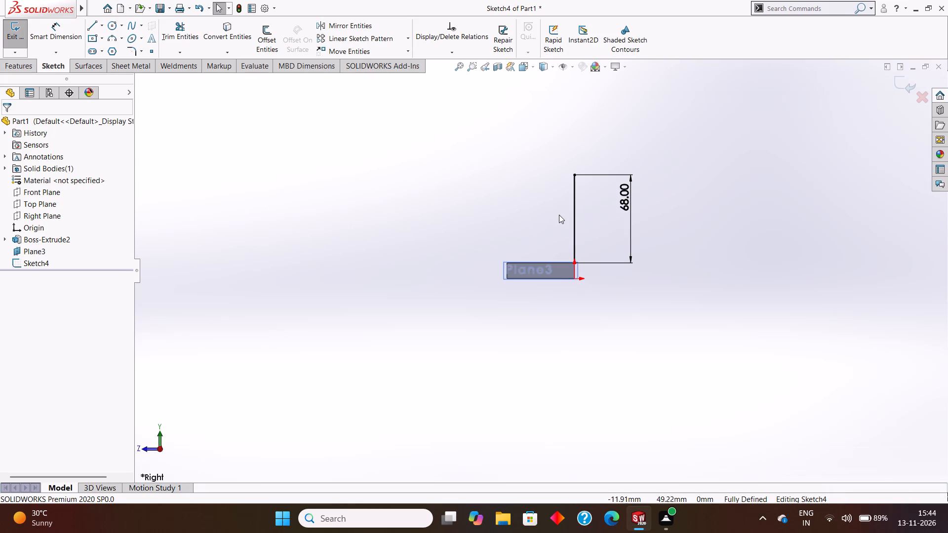
pyautogui.scroll(1, 608, 205)
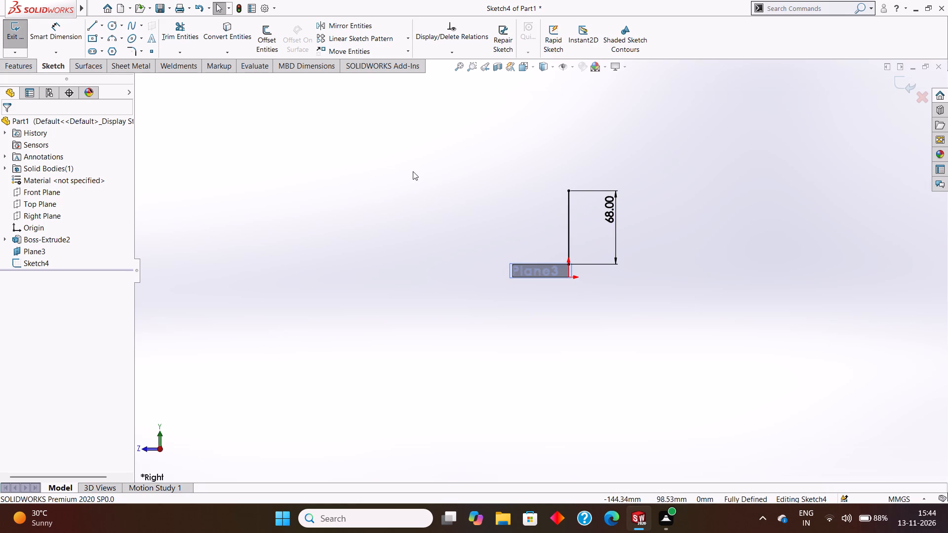
pyautogui.click(90, 29)
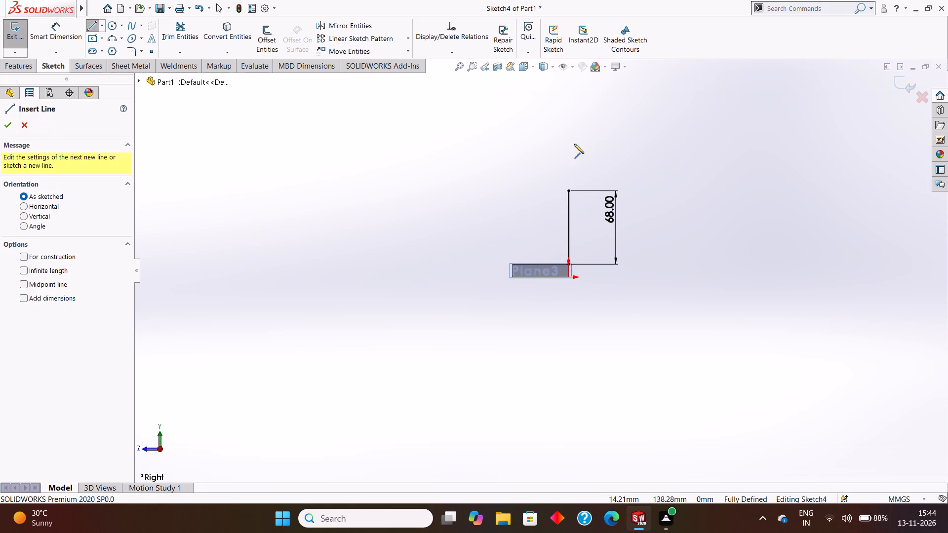
pyautogui.click(569, 190)
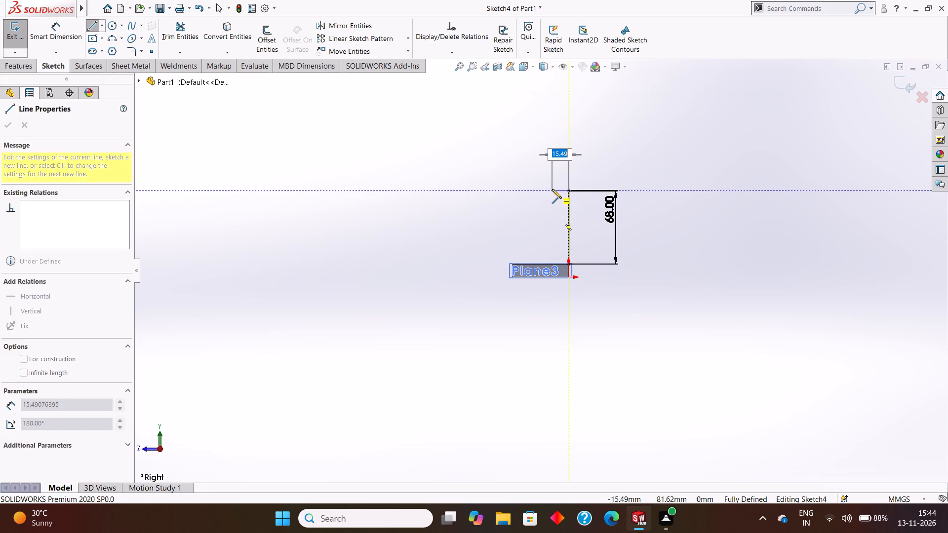
pyautogui.press('BackSpace')
pyautogui.write('18')
pyautogui.press('Return')
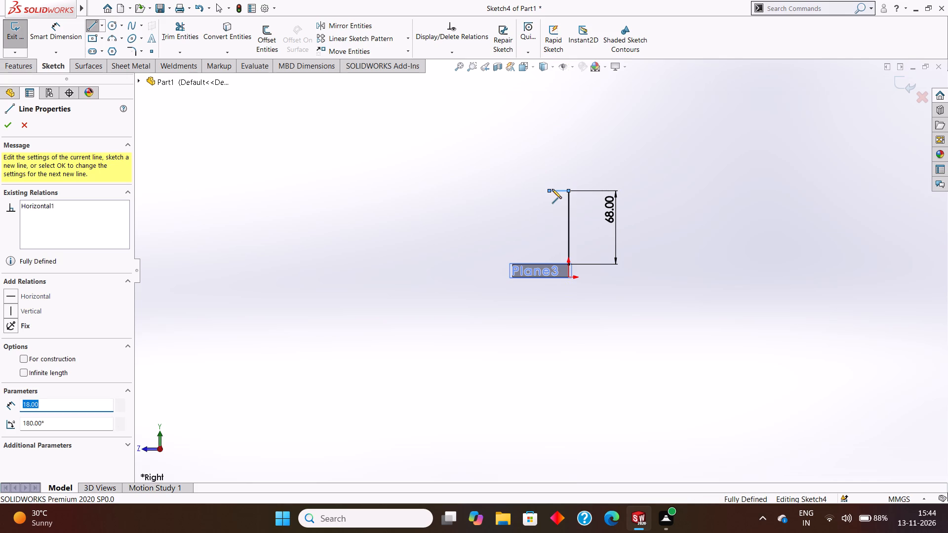
pyautogui.press('Escape')
# Dimension the length of the upper horizontal line, placing the dimension above it.
pyautogui.click(60, 33)
pyautogui.scroll(-3, 620, 209)
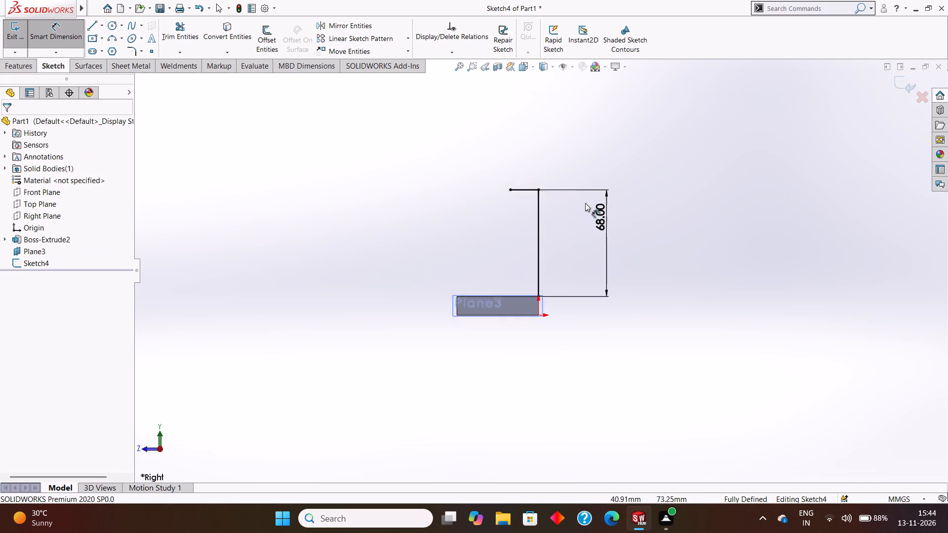
pyautogui.click(507, 191)
pyautogui.click(511, 171)
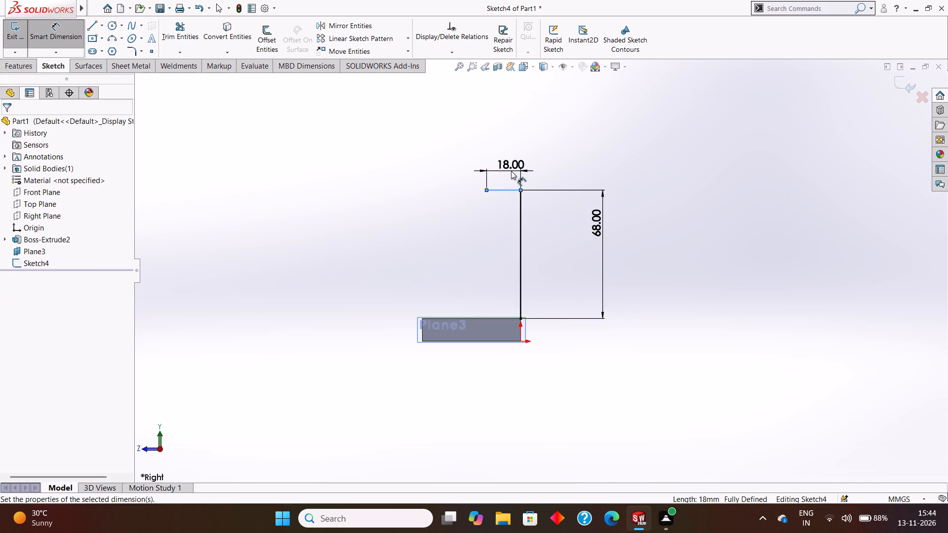
pyautogui.click(467, 157)
pyautogui.click(8, 124)
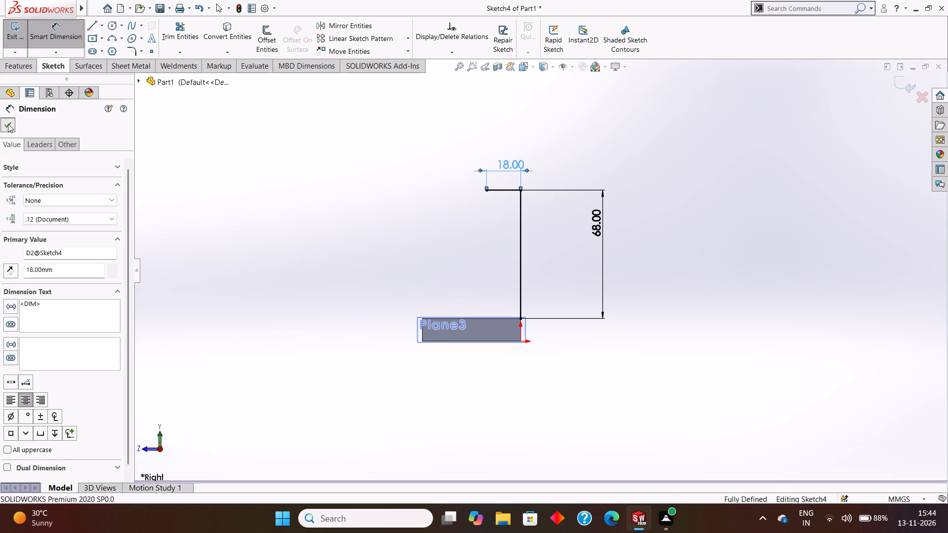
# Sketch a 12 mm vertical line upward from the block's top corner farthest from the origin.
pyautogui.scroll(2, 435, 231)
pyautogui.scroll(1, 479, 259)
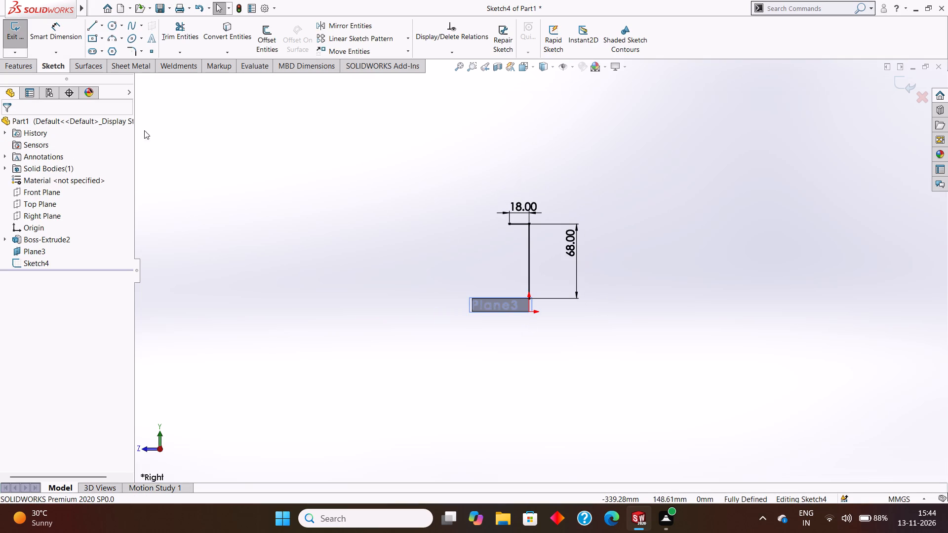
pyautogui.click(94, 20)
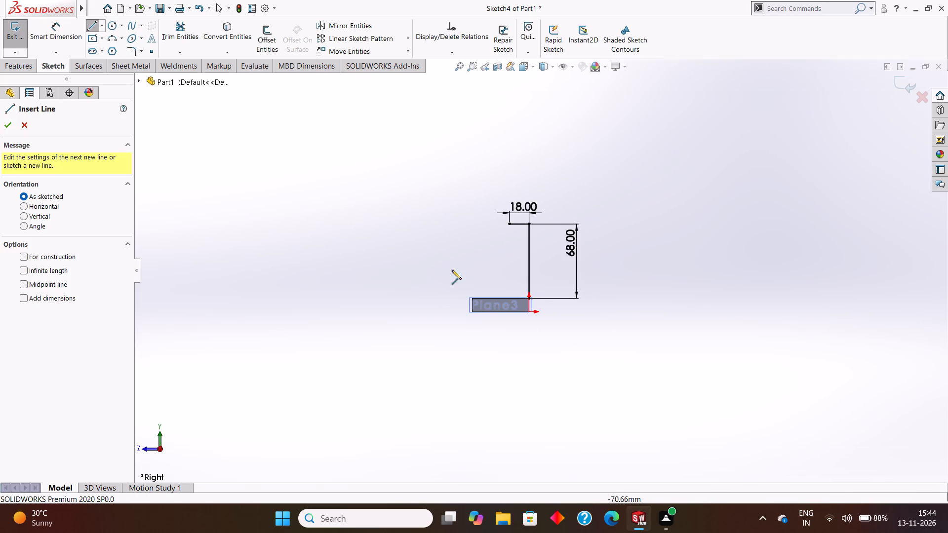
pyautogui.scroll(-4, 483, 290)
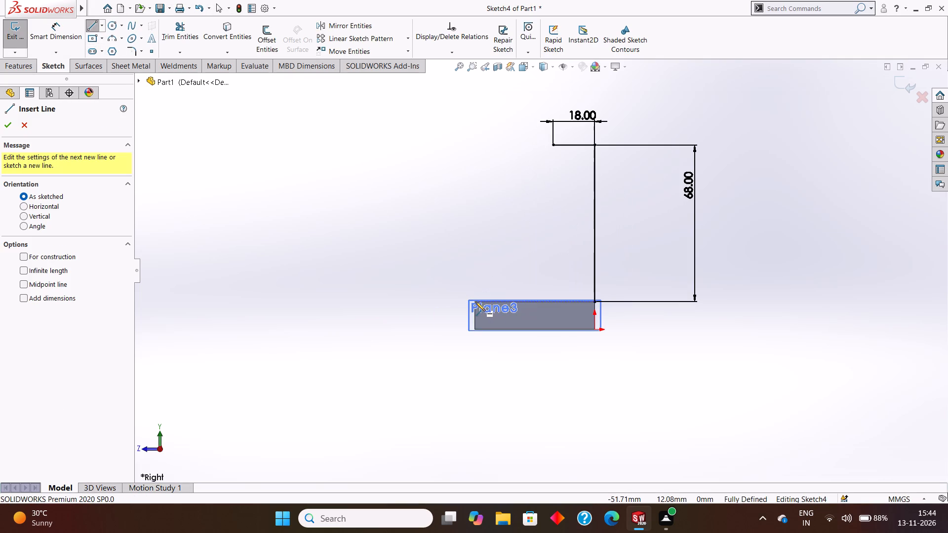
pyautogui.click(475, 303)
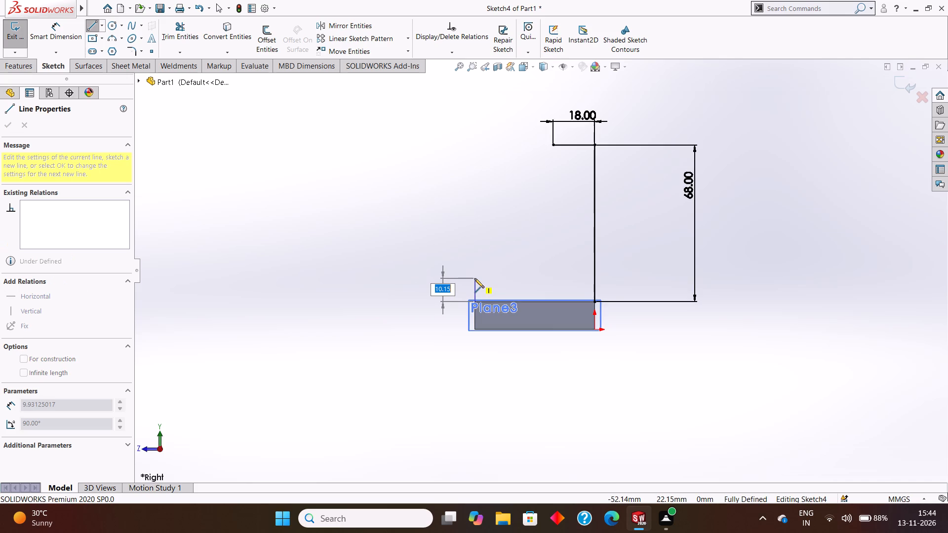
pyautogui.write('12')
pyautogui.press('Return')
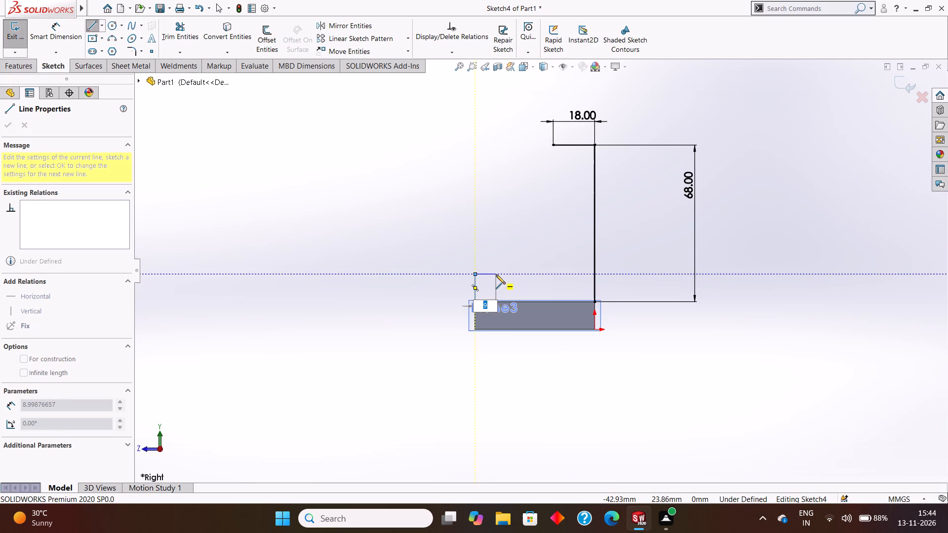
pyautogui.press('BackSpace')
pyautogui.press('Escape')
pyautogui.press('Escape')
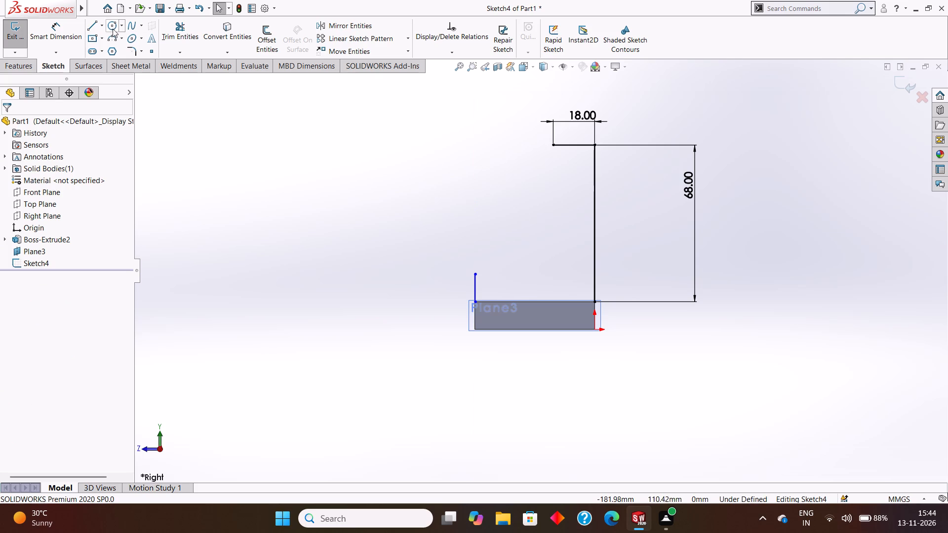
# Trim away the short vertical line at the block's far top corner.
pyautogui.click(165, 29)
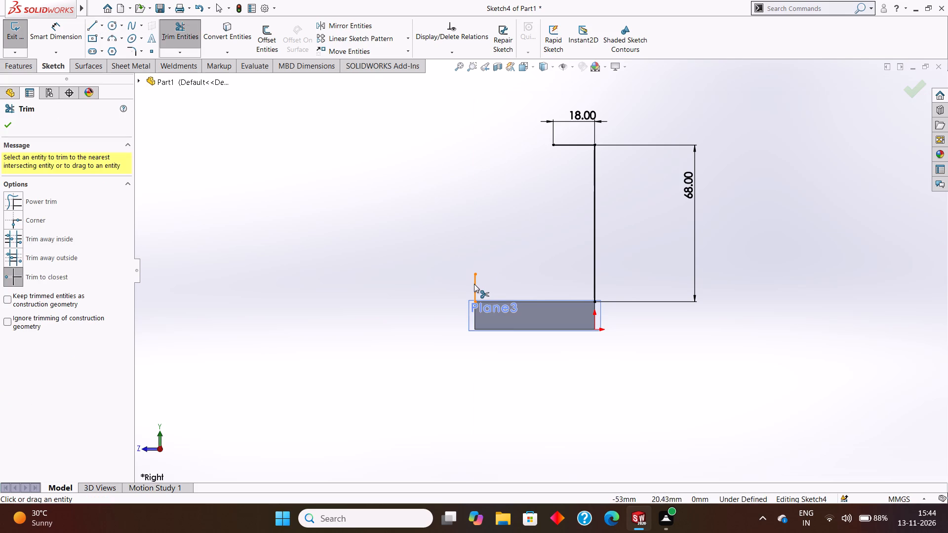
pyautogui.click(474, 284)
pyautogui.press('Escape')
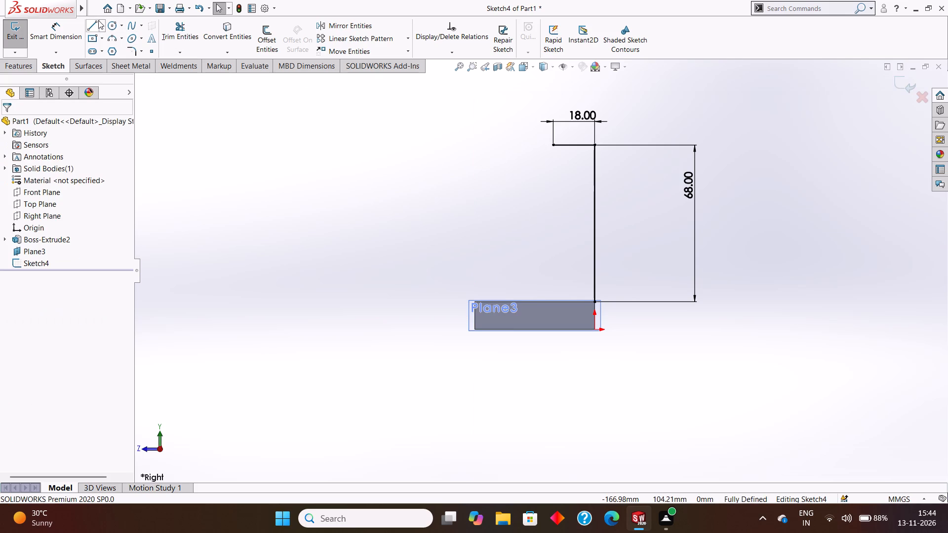
# Sketch a 7 mm horizontal line along the block's top edge, inward from the corner farthest from the origin.
pyautogui.click(95, 22)
pyautogui.scroll(-4, 523, 309)
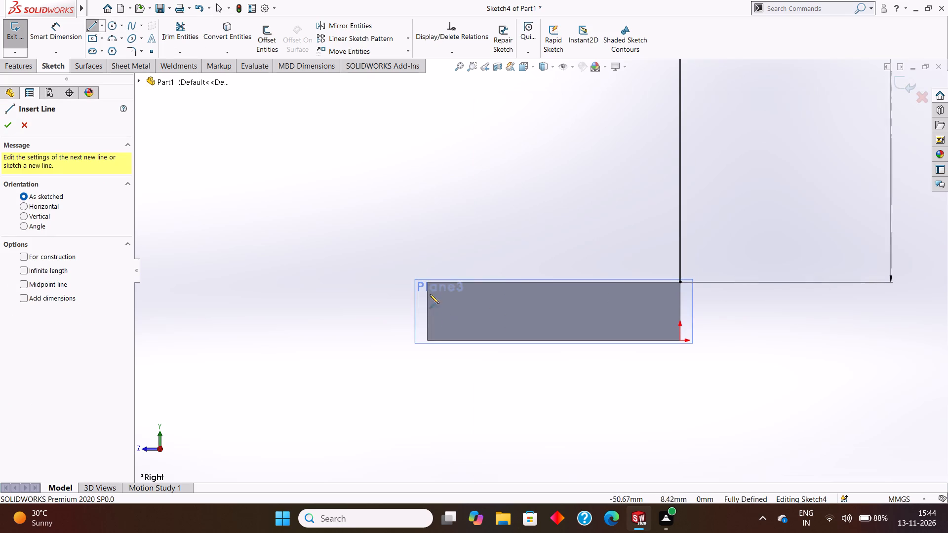
pyautogui.click(427, 282)
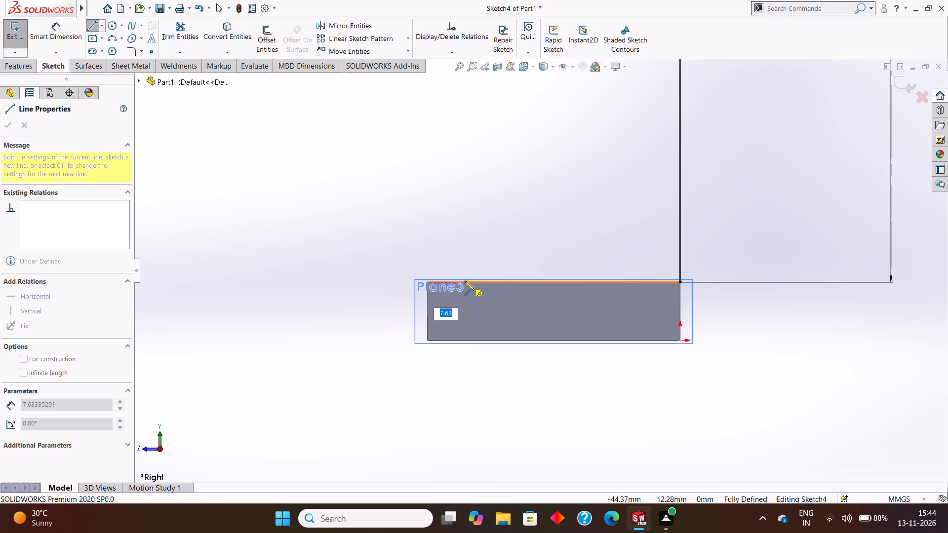
pyautogui.press('BackSpace')
pyautogui.press('7')
pyautogui.press('Return')
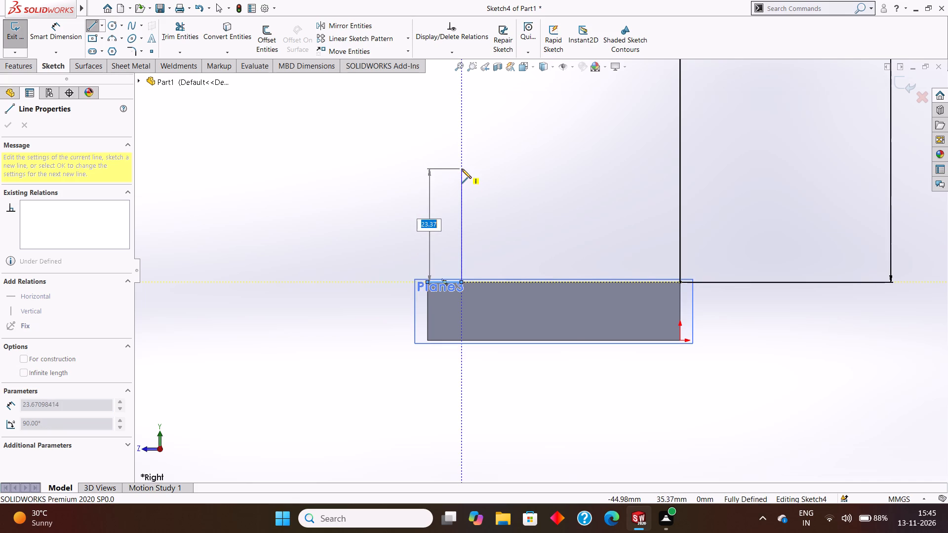
pyautogui.press('Escape')
pyautogui.press('Escape')
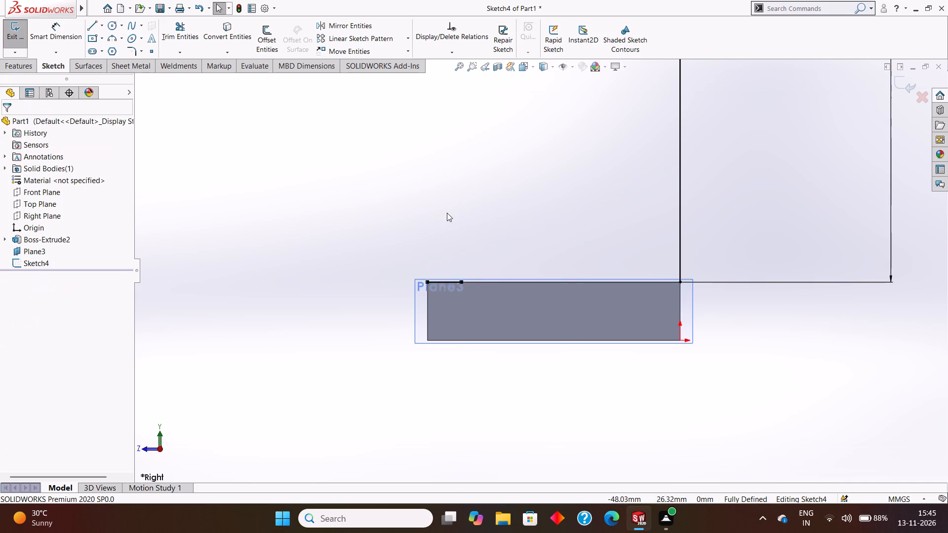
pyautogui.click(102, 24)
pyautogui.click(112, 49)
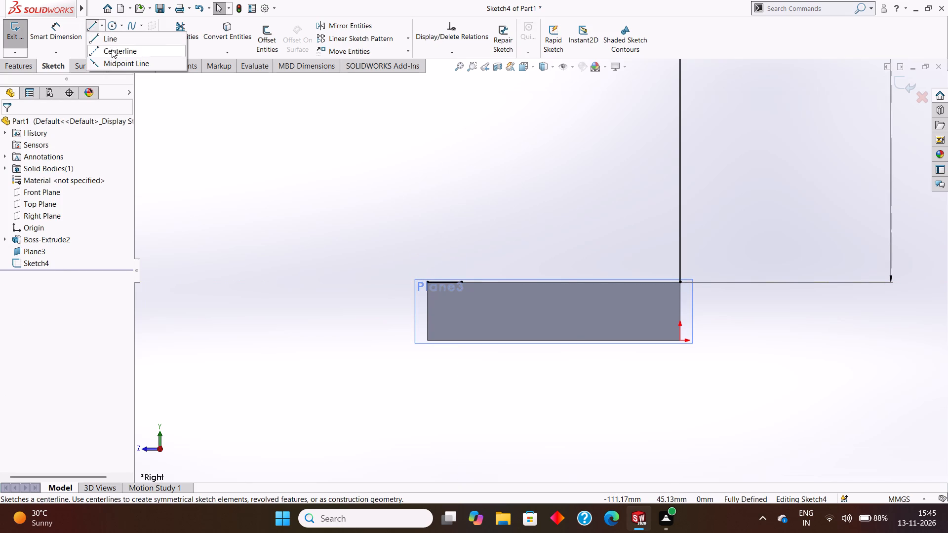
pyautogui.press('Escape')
# Sketch a 34 mm vertical line upward from the block's bottom edge, passing through the inner end of the 7 mm line.
pyautogui.click(88, 28)
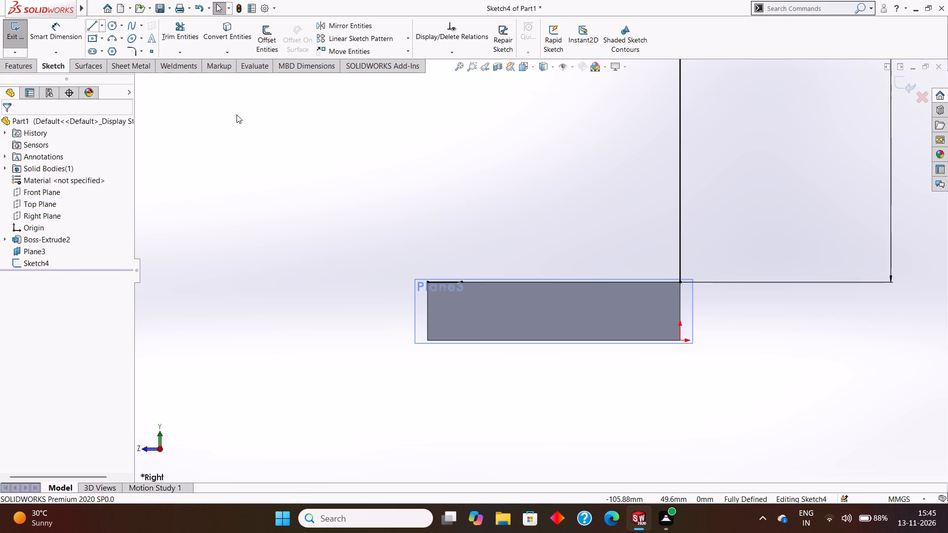
pyautogui.click(461, 340)
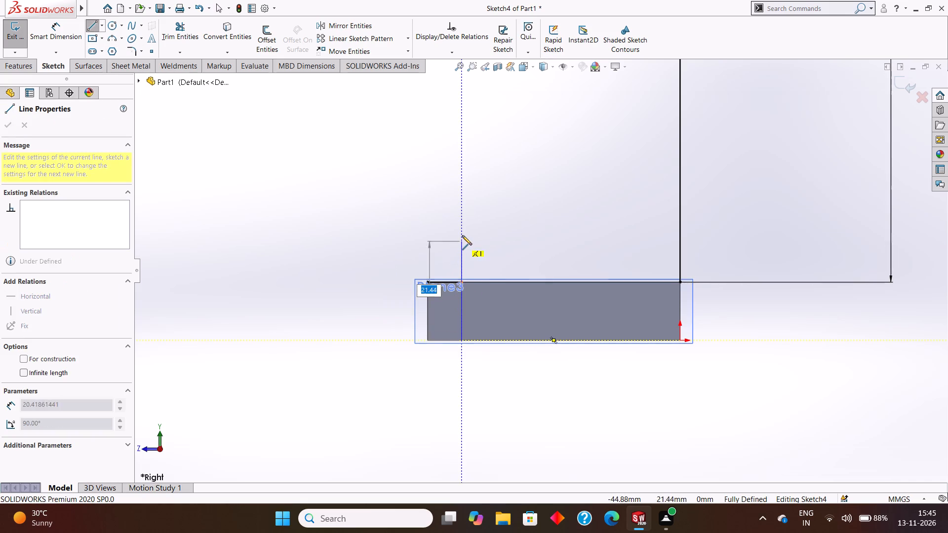
pyautogui.press('BackSpace')
pyautogui.write('34')
pyautogui.press('Return')
pyautogui.press('Escape')
pyautogui.press('Escape')
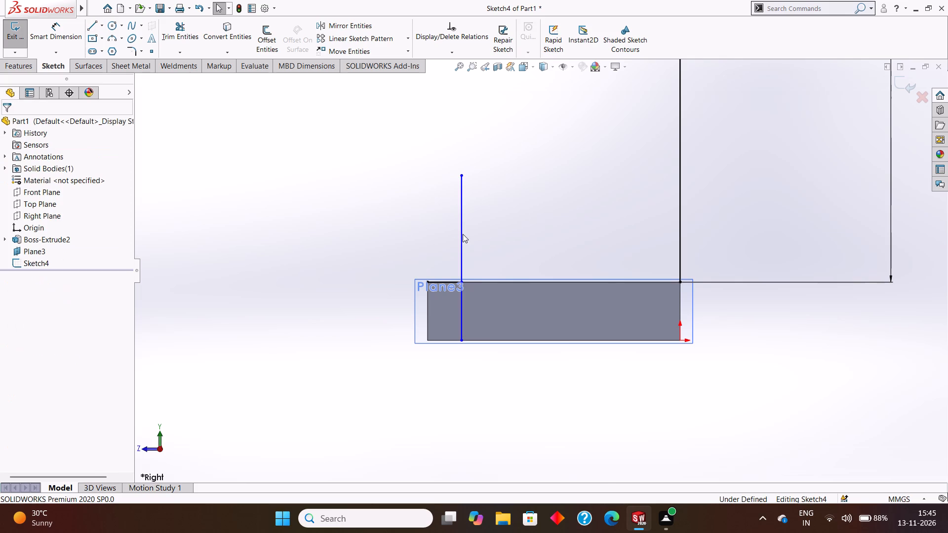
# Trim away the part of the 34 mm vertical line that lies inside the block.
pyautogui.scroll(1, 559, 215)
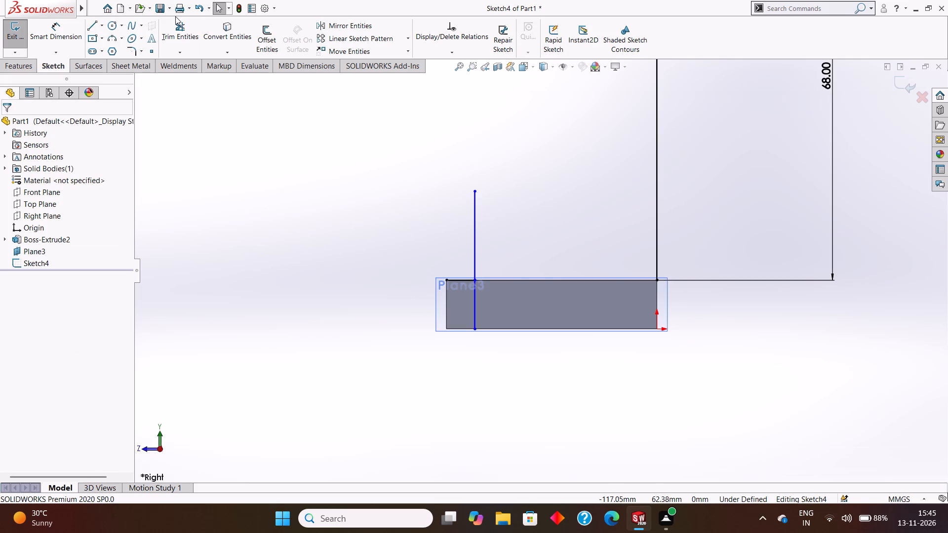
pyautogui.click(175, 16)
pyautogui.click(176, 25)
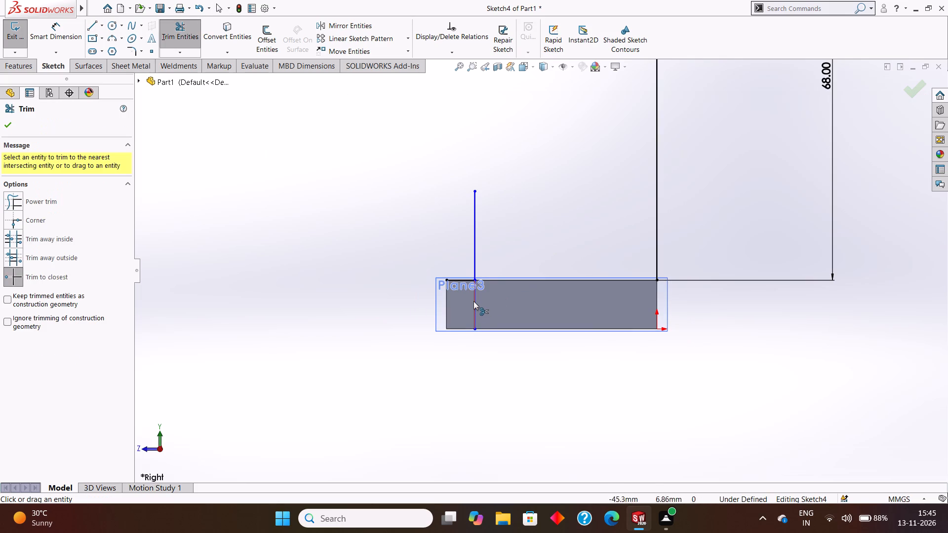
pyautogui.click(474, 301)
pyautogui.click(9, 120)
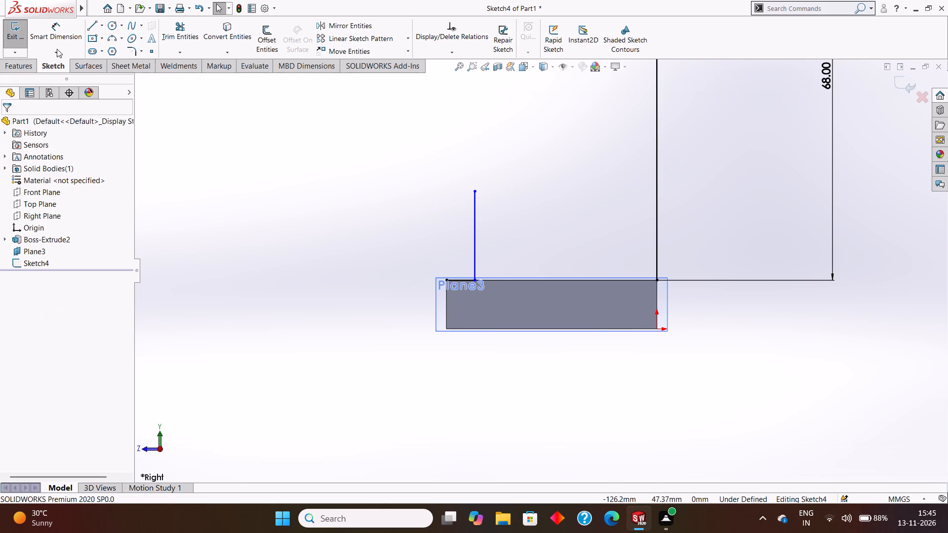
# Sketch a sloped line joining the free end of the profile's top line to the top of the short vertical line.
pyautogui.click(90, 23)
pyautogui.scroll(2, 558, 193)
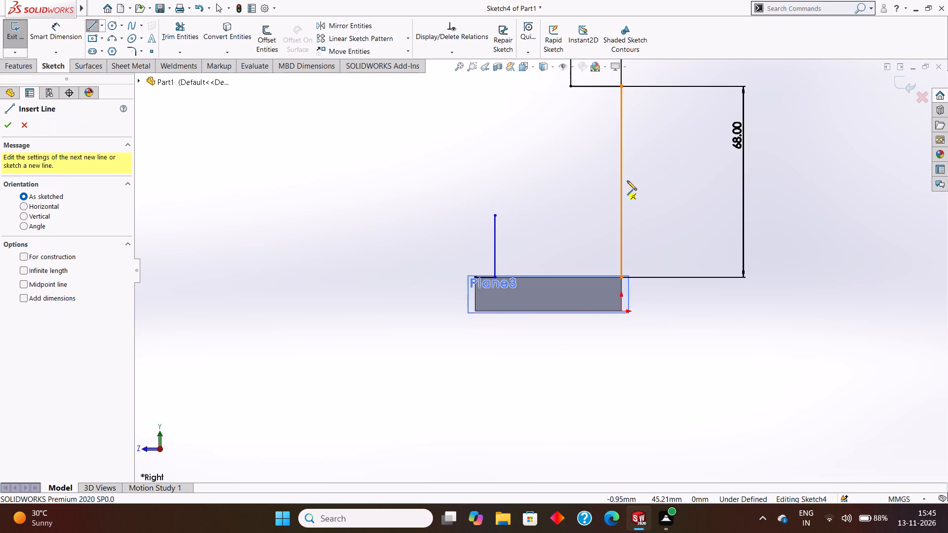
pyautogui.scroll(1, 629, 180)
pyautogui.scroll(-1, 578, 126)
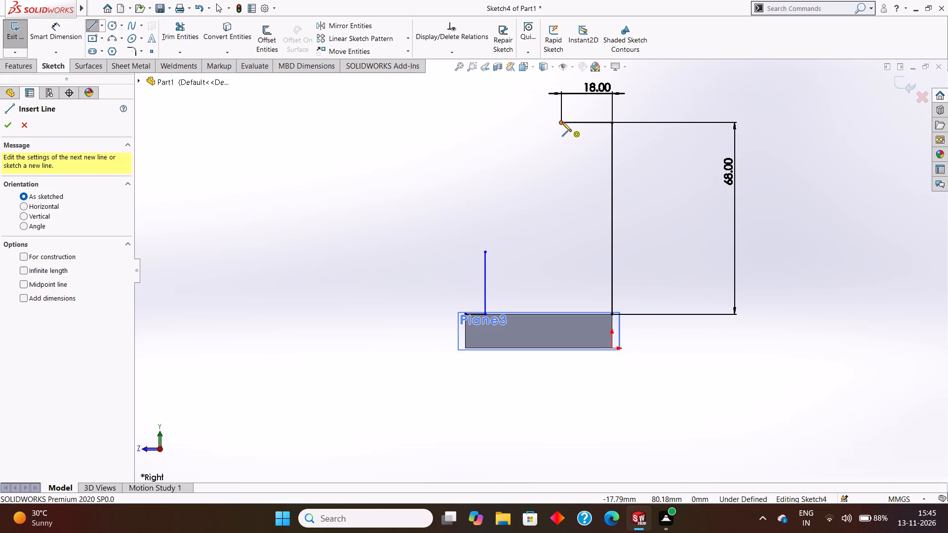
pyautogui.click(562, 122)
pyautogui.click(484, 251)
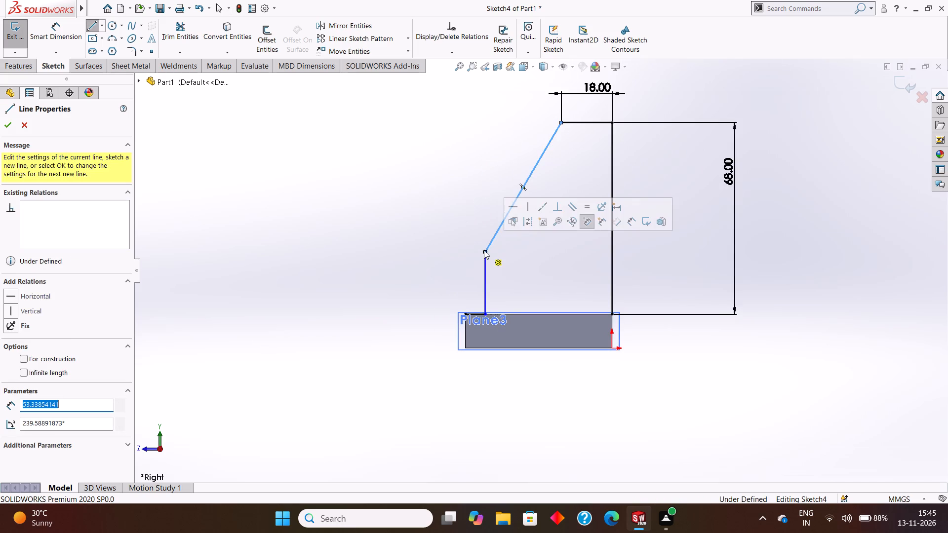
pyautogui.press('Escape')
pyautogui.press('Escape')
pyautogui.press('Escape')
# Dimension the vertical height of the sloped line, placing the dimension on its outer side.
pyautogui.click(61, 32)
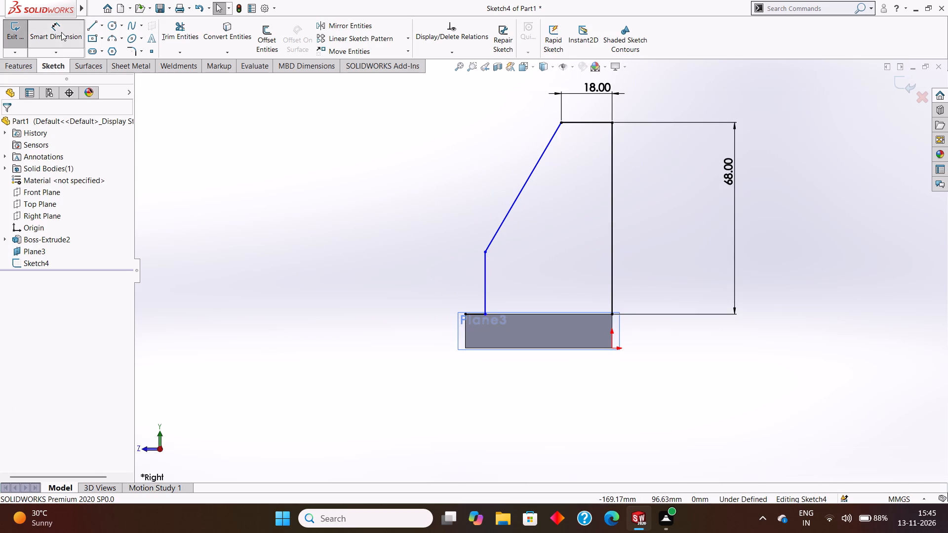
pyautogui.click(537, 163)
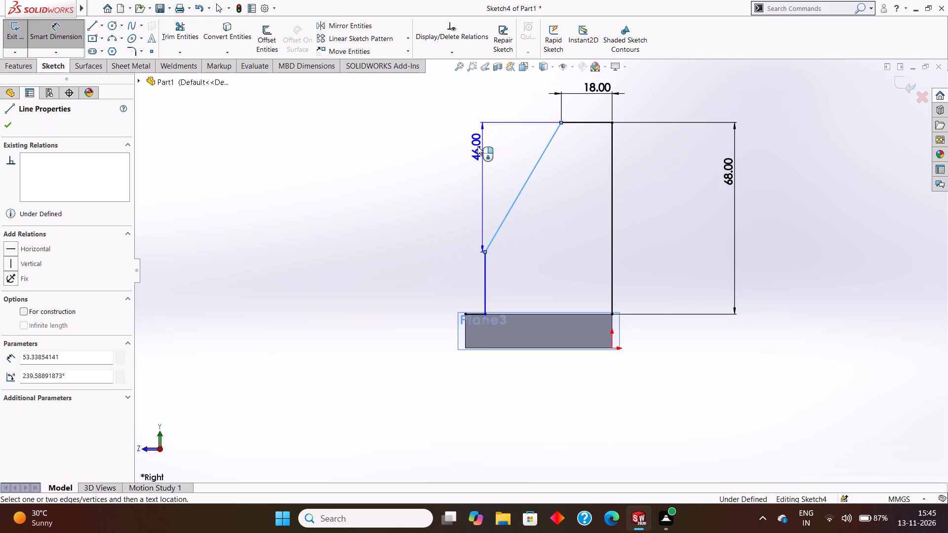
pyautogui.click(467, 144)
pyautogui.click(424, 128)
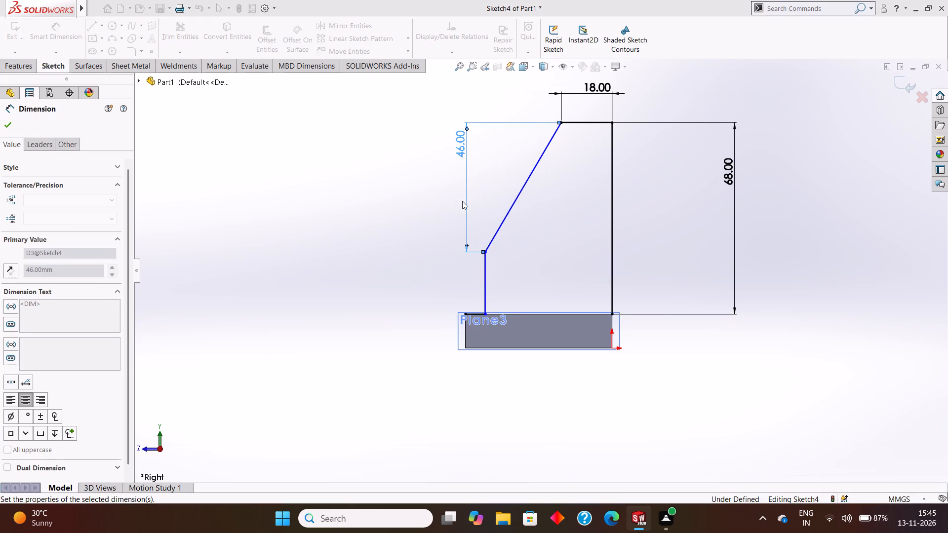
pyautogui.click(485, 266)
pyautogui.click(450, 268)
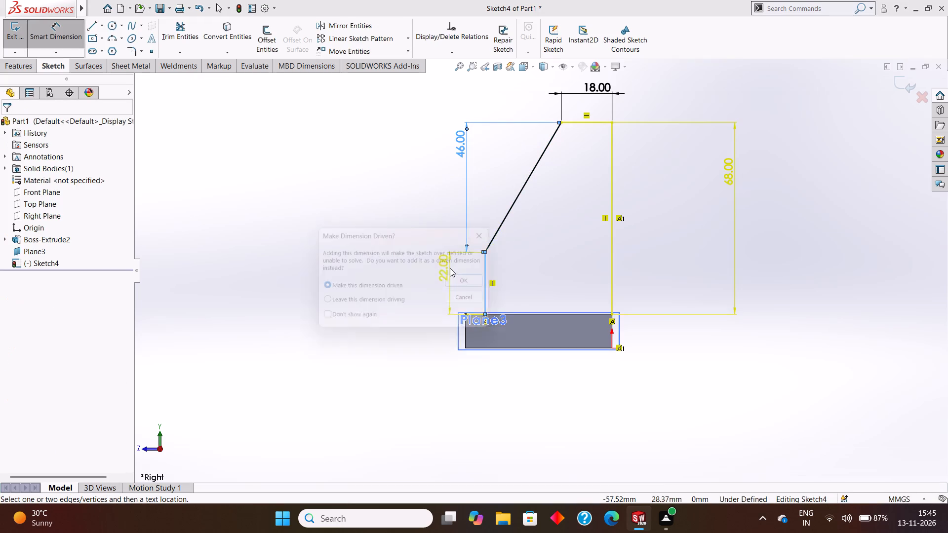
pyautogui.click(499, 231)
# Dimension the horizontal distance from the origin to the short vertical line's lower endpoint, placing the dimension below the block.
pyautogui.click(614, 348)
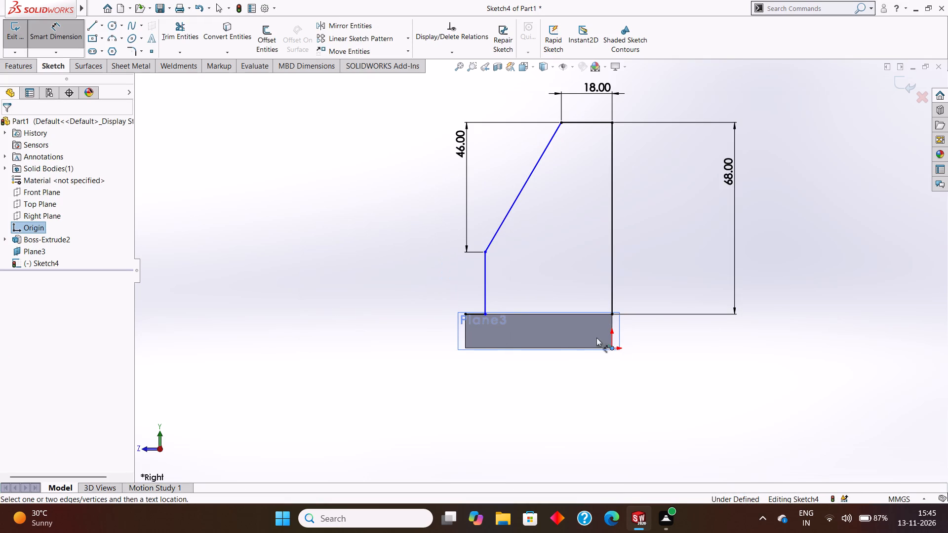
pyautogui.click(485, 313)
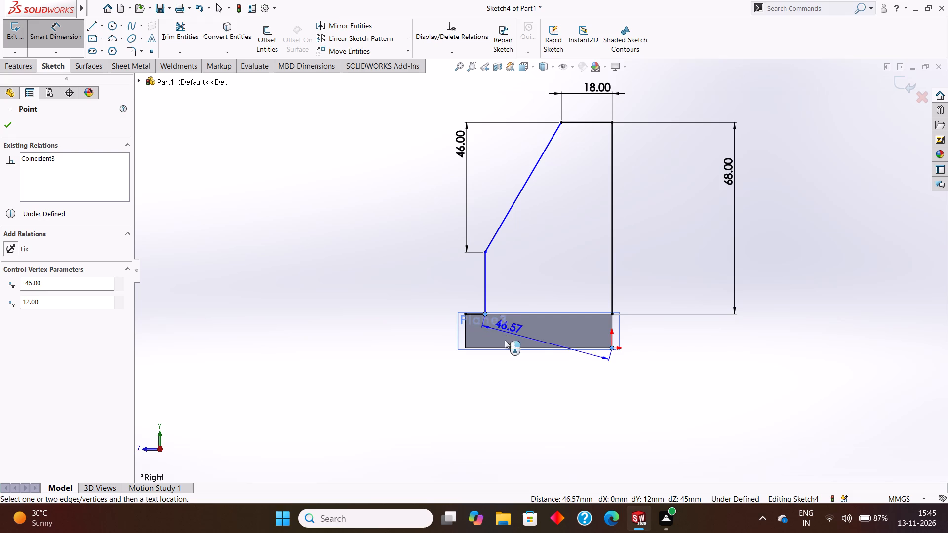
pyautogui.click(507, 394)
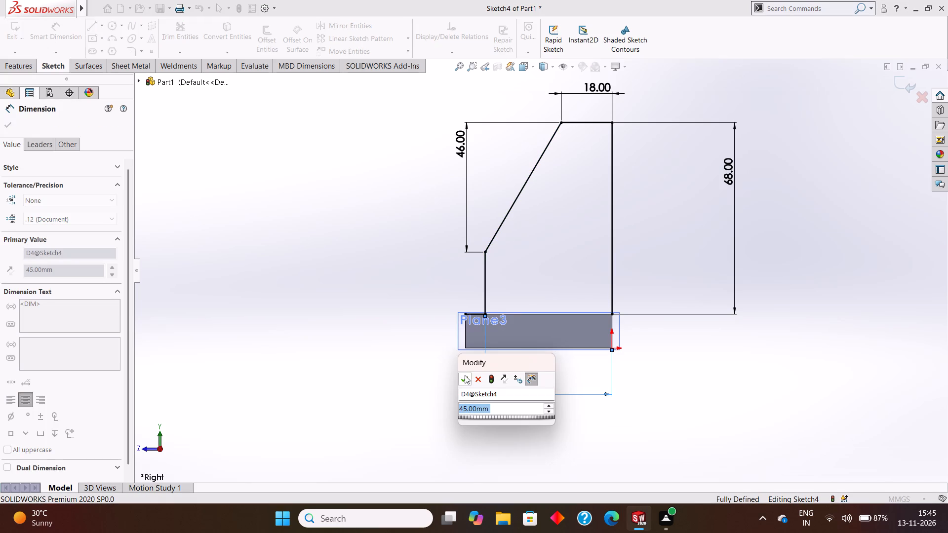
pyautogui.click(464, 375)
# Reposition the 45, 46, 68 and 18 mm dimension texts near the middle of their dimension lines.
pyautogui.moveTo(508, 384); pyautogui.dragTo(548, 388)
pyautogui.moveTo(461, 141); pyautogui.dragTo(462, 175)
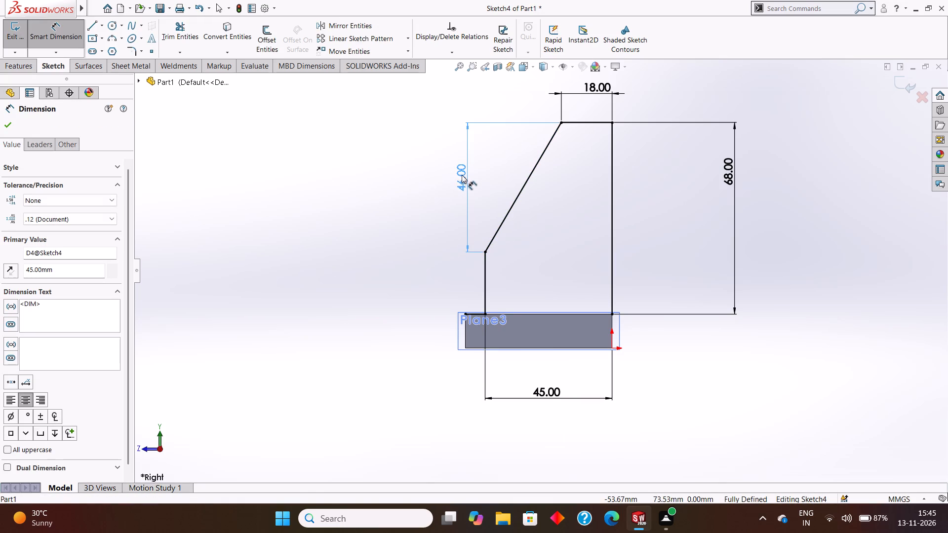
pyautogui.moveTo(462, 175); pyautogui.dragTo(462, 180)
pyautogui.moveTo(725, 171); pyautogui.dragTo(737, 226)
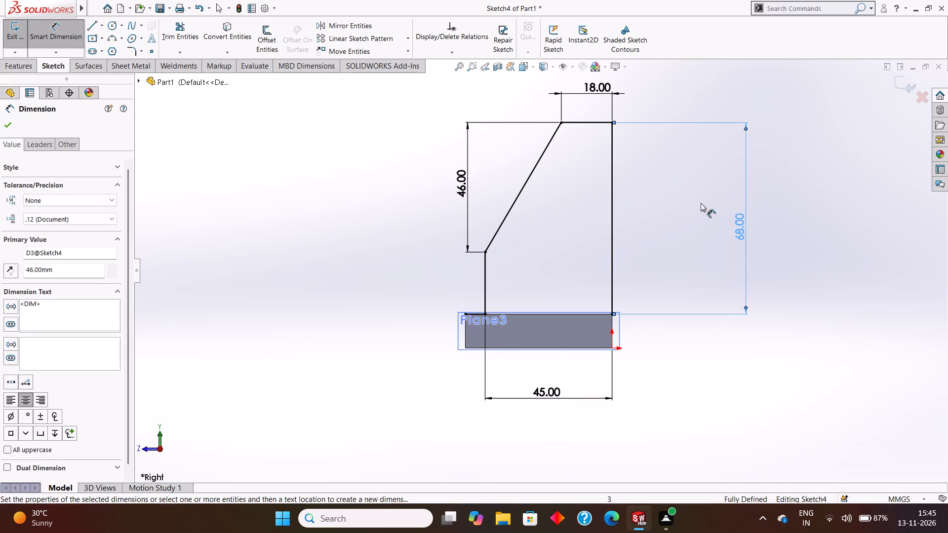
pyautogui.moveTo(600, 84); pyautogui.dragTo(582, 84)
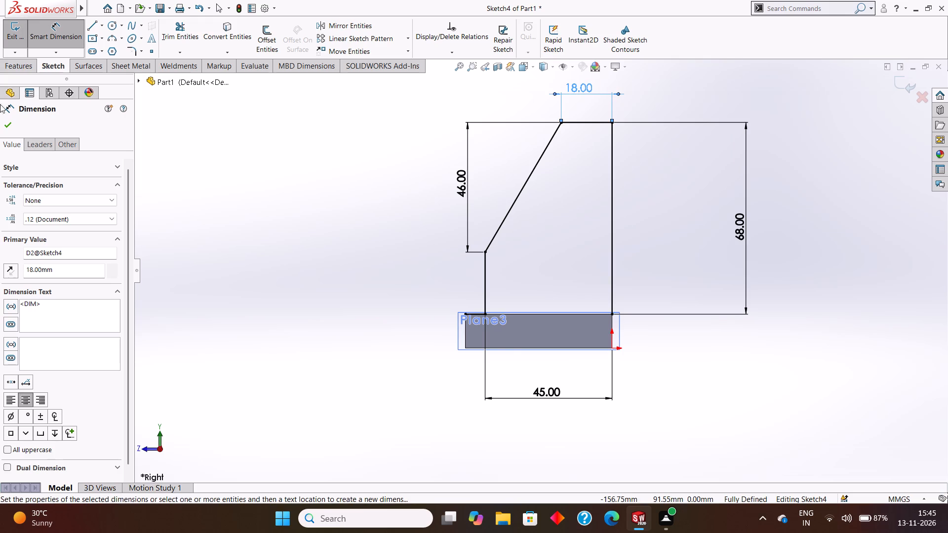
pyautogui.click(8, 128)
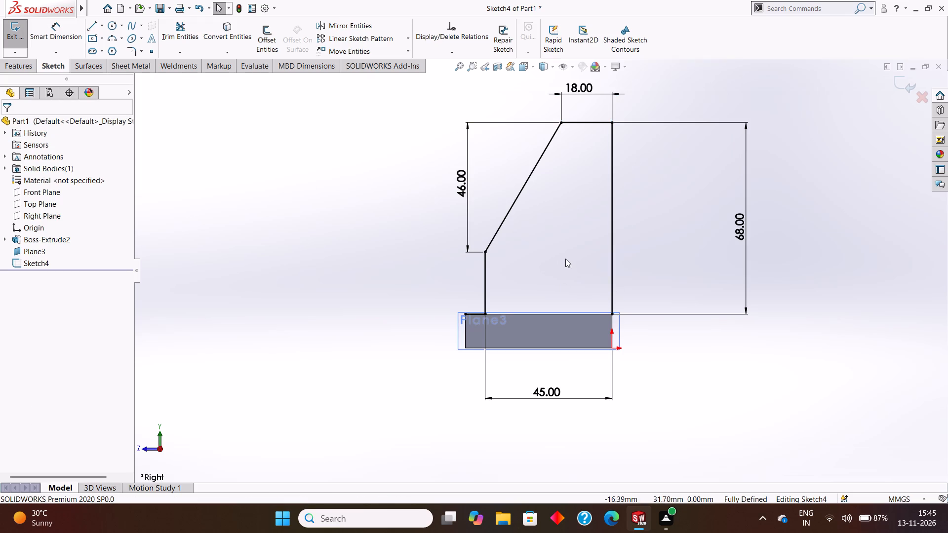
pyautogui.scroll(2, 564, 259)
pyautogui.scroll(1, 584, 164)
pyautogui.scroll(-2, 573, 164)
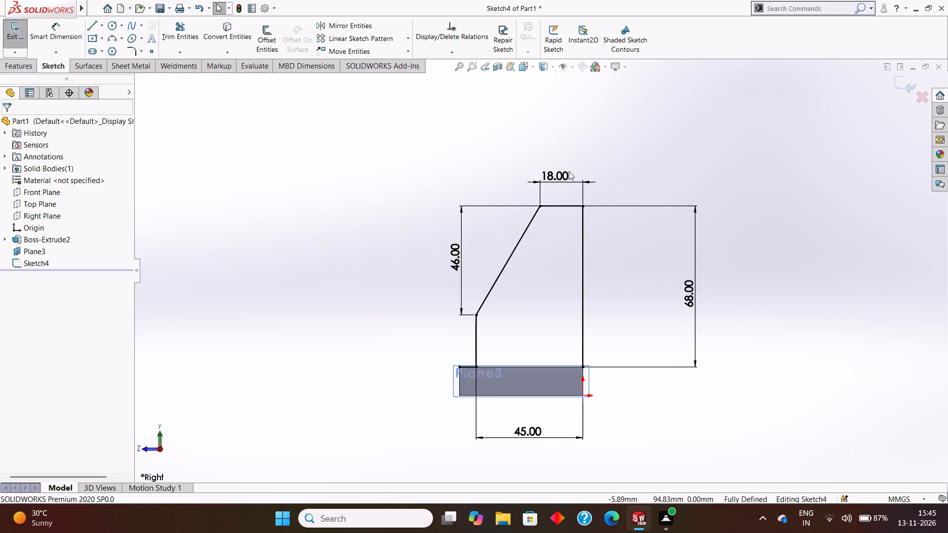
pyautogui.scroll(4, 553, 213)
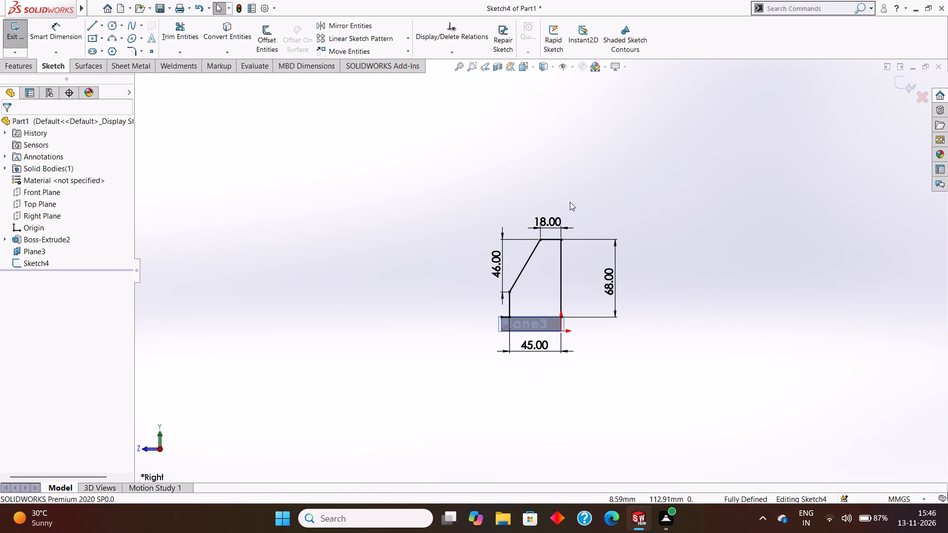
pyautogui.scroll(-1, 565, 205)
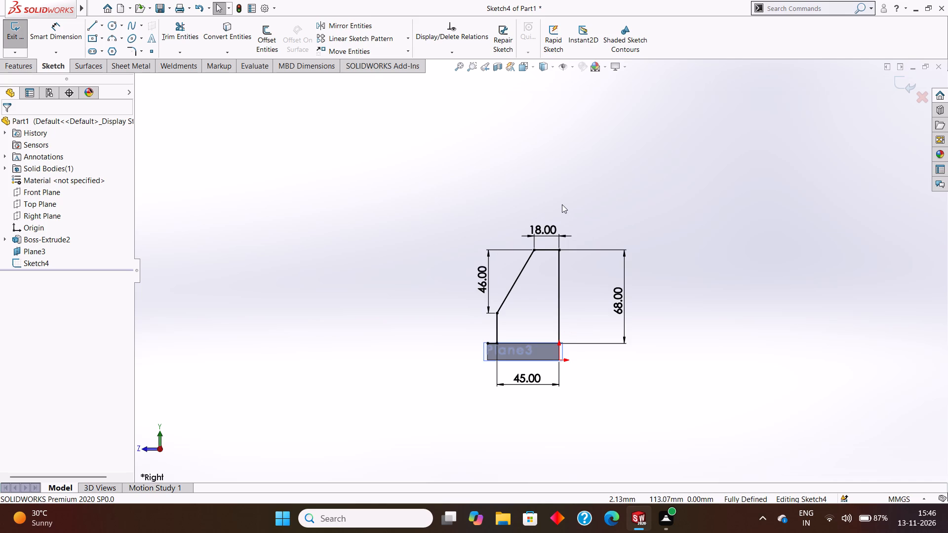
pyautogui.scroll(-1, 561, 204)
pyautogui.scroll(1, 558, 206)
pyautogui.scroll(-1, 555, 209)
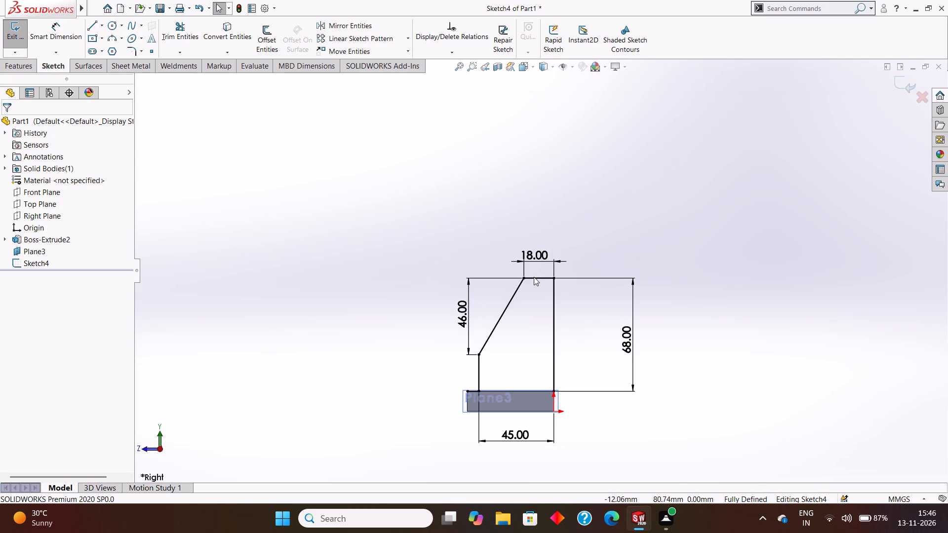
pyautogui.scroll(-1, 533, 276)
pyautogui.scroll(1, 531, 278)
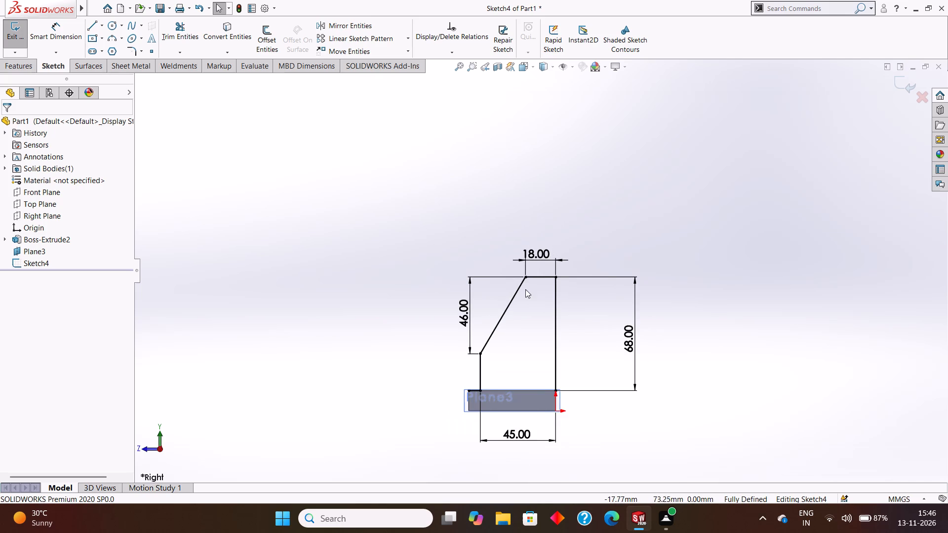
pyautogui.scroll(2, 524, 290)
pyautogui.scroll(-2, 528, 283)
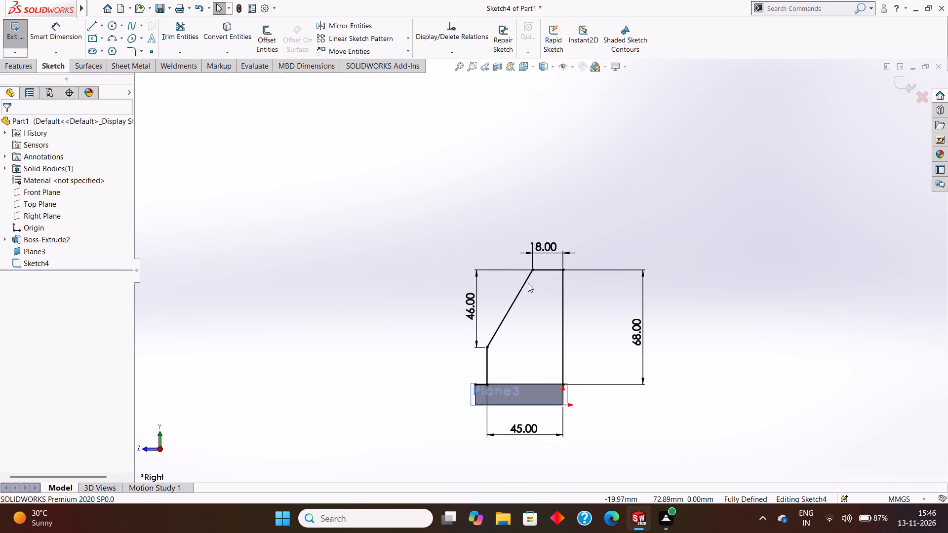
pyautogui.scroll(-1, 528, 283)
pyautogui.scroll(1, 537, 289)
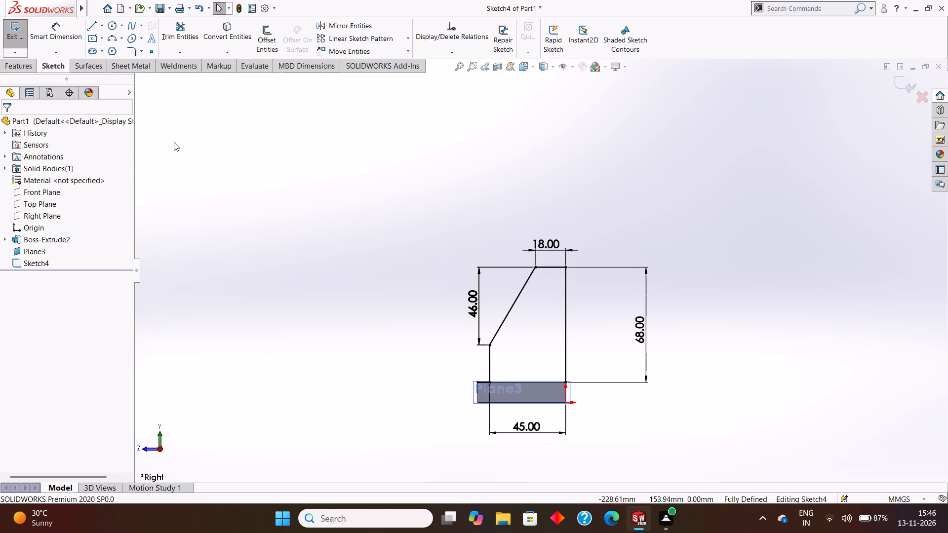
# Sketch a 38 mm centerline outward from the sloped line's midpoint, perpendicular to the sloped line.
pyautogui.click(101, 25)
pyautogui.click(106, 48)
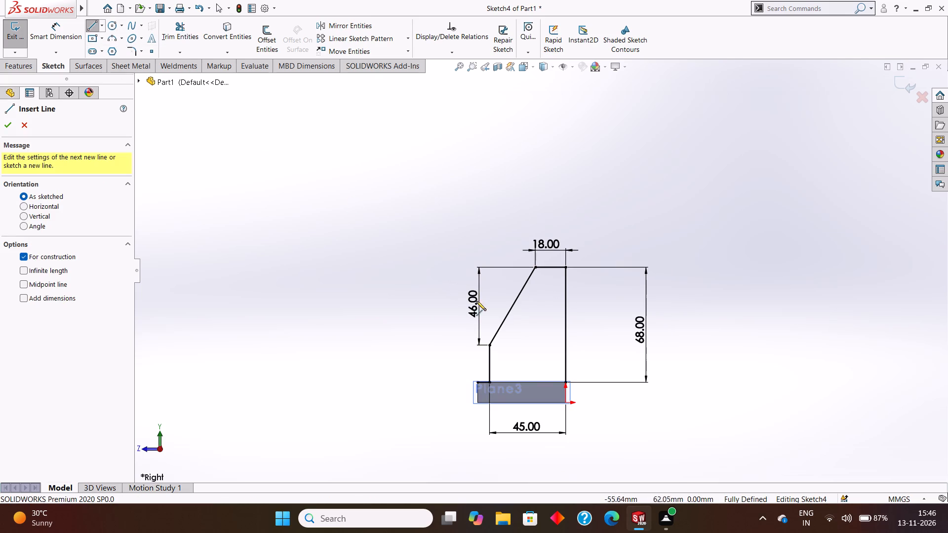
pyautogui.click(513, 305)
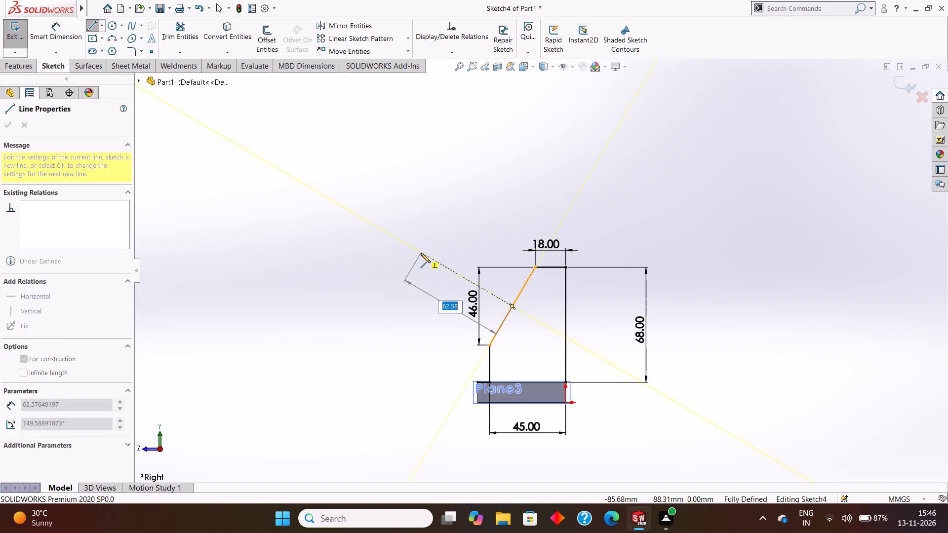
pyautogui.write('35')
pyautogui.press('BackSpace')
pyautogui.press('8')
pyautogui.press('Return')
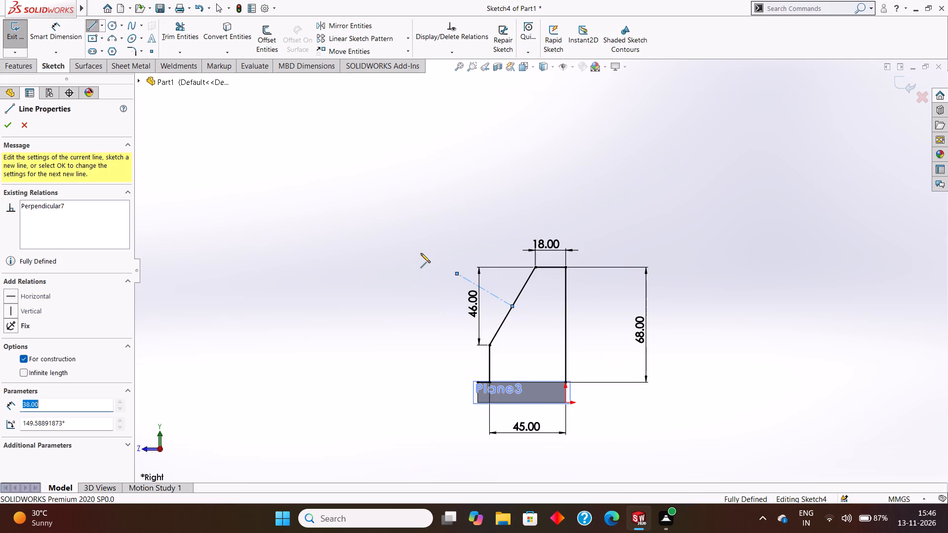
pyautogui.press('Escape')
pyautogui.press('Escape')
pyautogui.press('Escape')
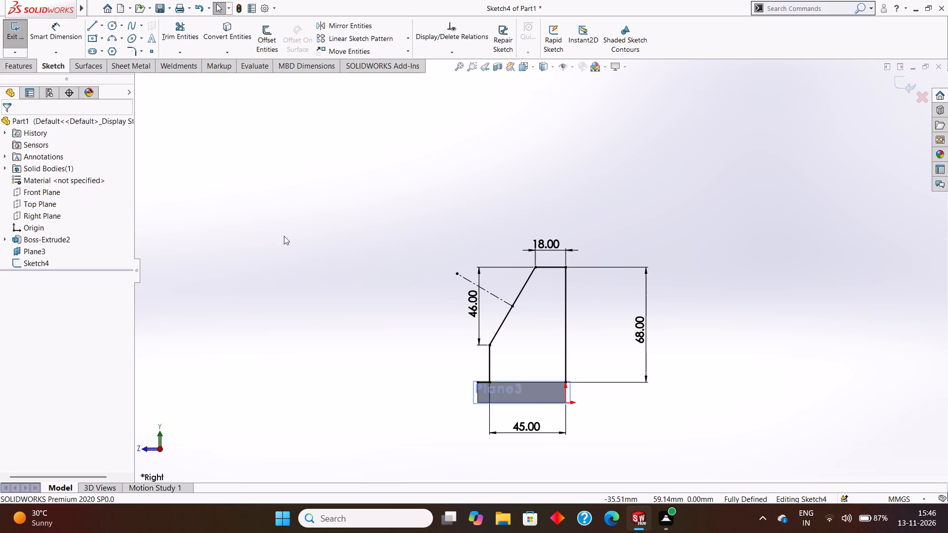
# Sketch a circle with a 16 mm radius centred on the outer end of the perpendicular centerline.
pyautogui.click(116, 26)
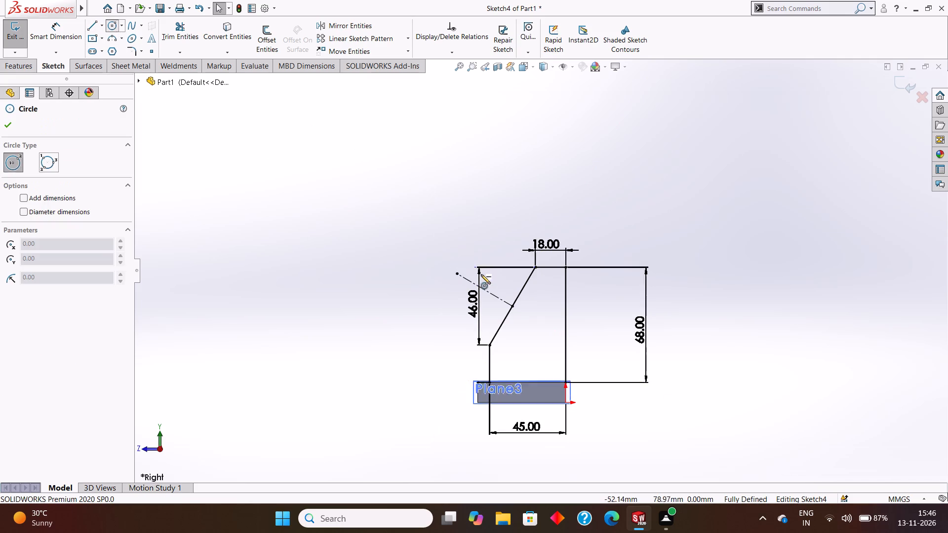
pyautogui.scroll(-2, 482, 277)
pyautogui.moveTo(452, 271); pyautogui.dragTo(437, 210)
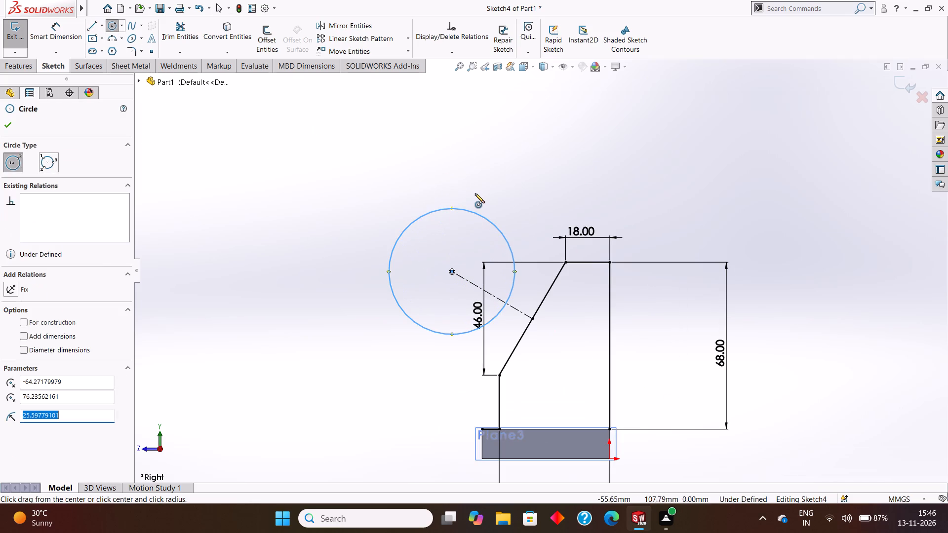
pyautogui.press('BackSpace')
pyautogui.write('16')
pyautogui.press('Return')
pyautogui.press('Escape')
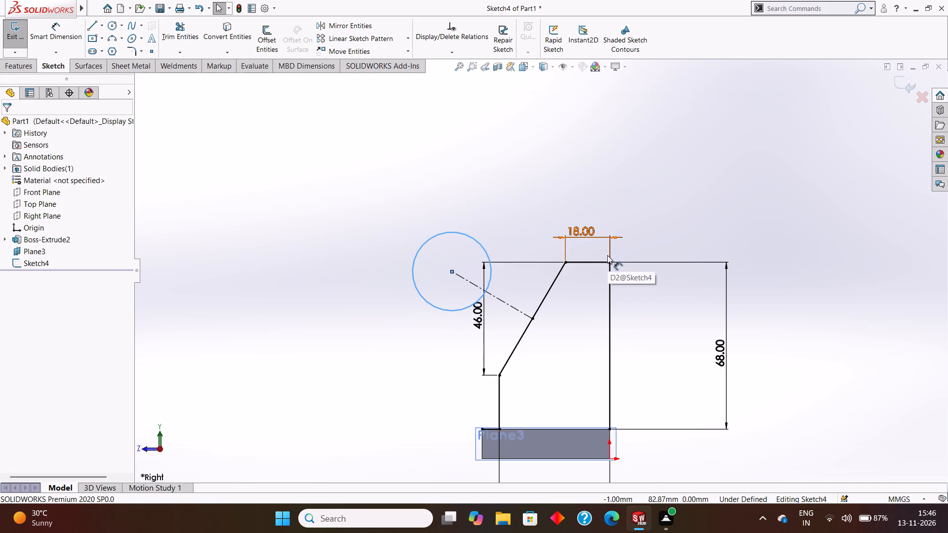
pyautogui.press('Escape')
pyautogui.press('Escape')
pyautogui.press('Escape')
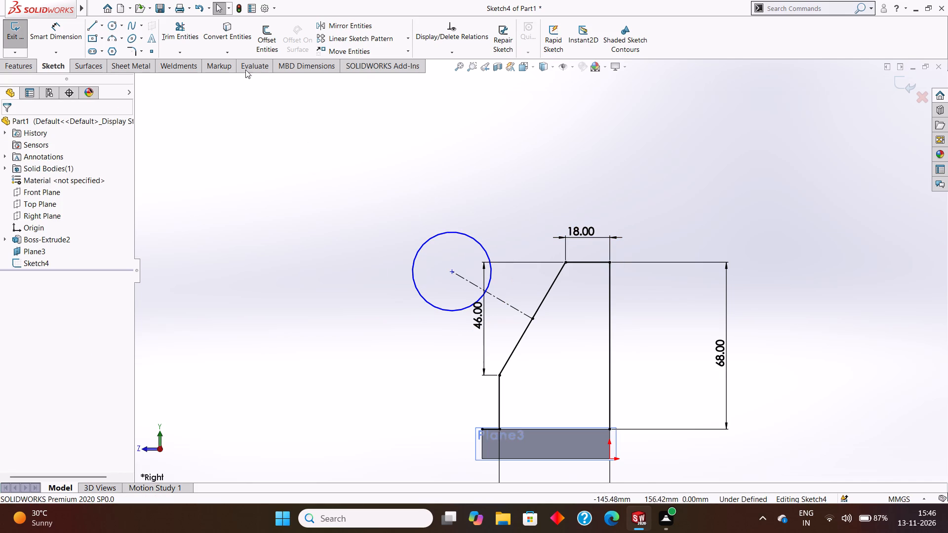
# Trim away the offset circle and the perpendicular centerline beside the sloped line.
pyautogui.click(187, 31)
pyautogui.click(458, 231)
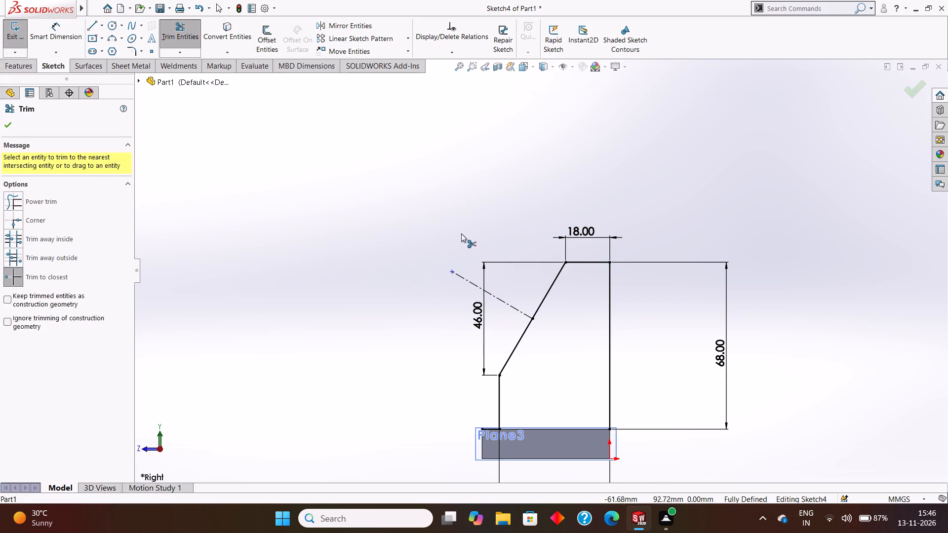
pyautogui.click(498, 298)
pyautogui.press('Escape')
pyautogui.press('Escape')
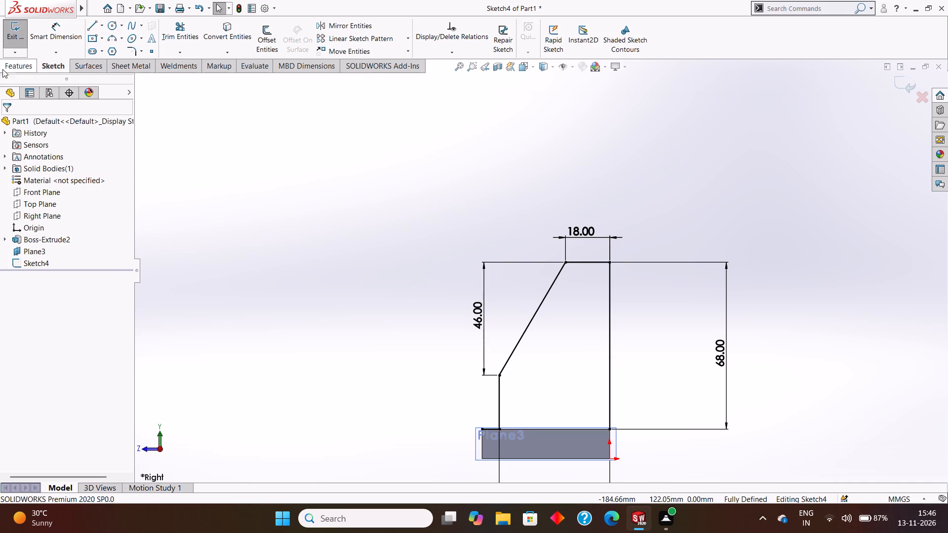
# Trim the short line segment along the block's top edge that overhangs beyond the short vertical line.
pyautogui.click(15, 68)
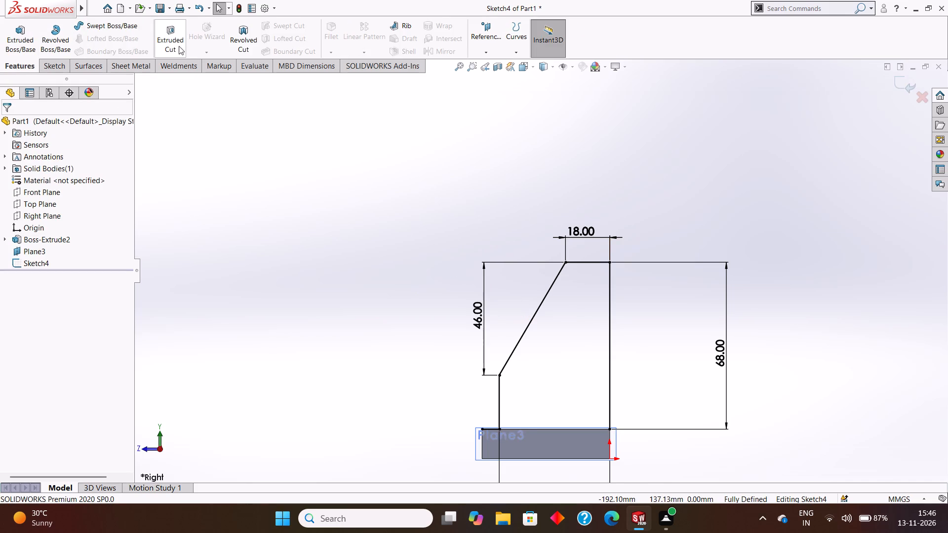
pyautogui.click(60, 65)
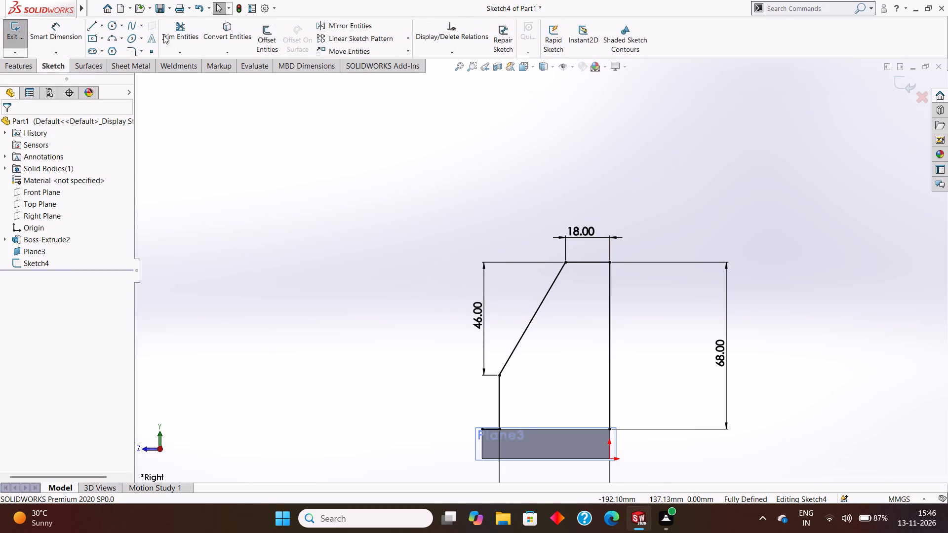
pyautogui.click(182, 32)
pyautogui.scroll(-3, 473, 391)
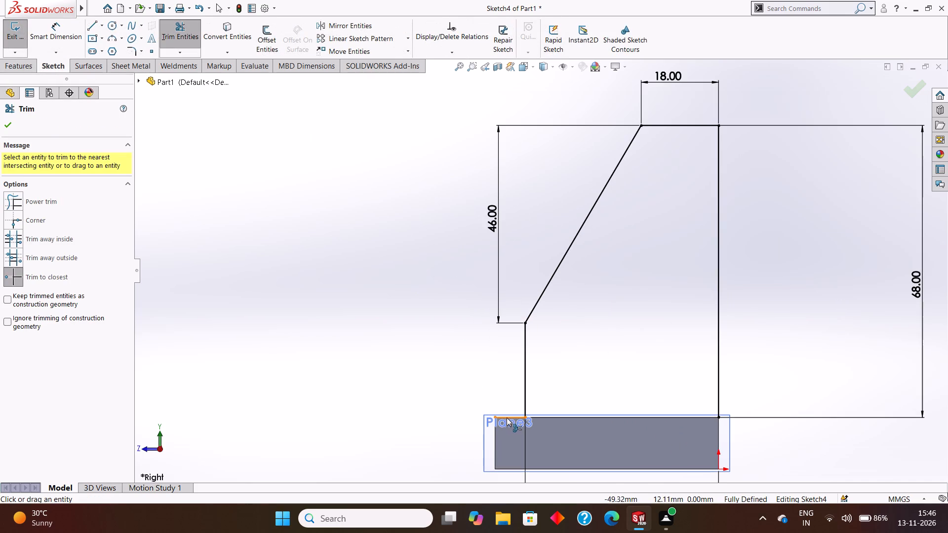
pyautogui.click(507, 418)
pyautogui.press('Escape')
pyautogui.press('Escape')
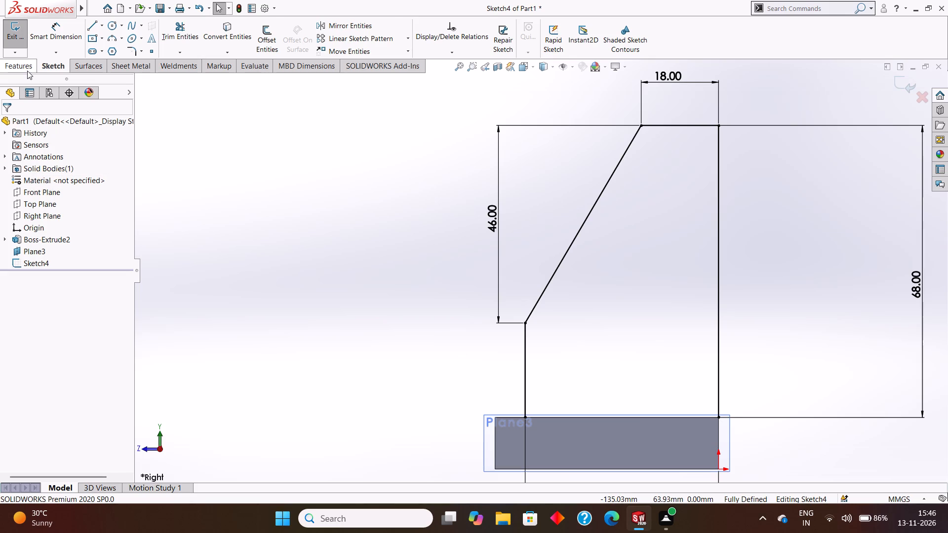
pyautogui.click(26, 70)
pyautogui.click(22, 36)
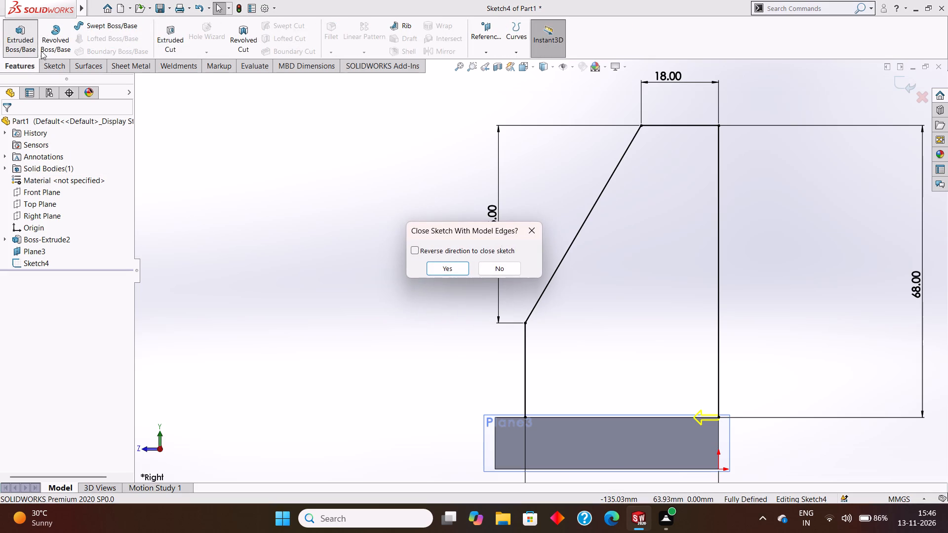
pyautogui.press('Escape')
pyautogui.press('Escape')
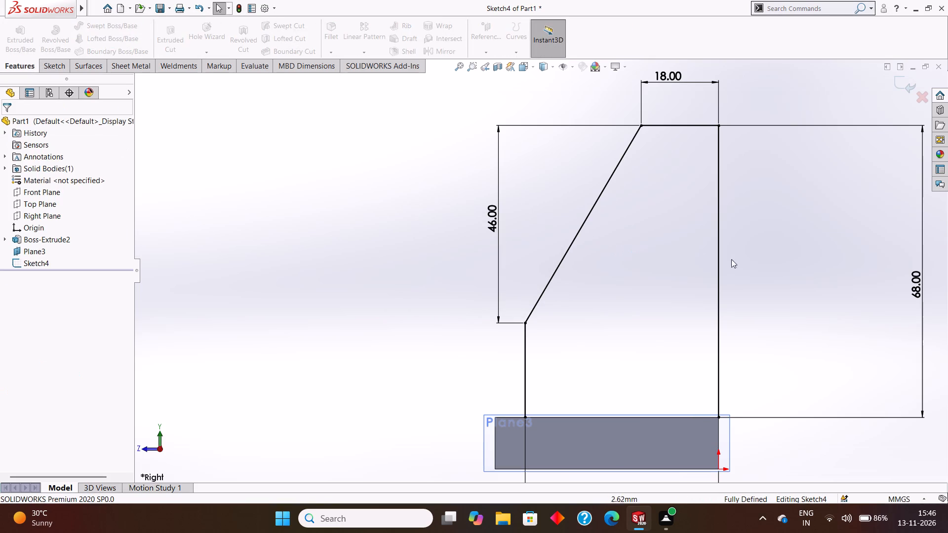
# Close the profile with a 45 mm horizontal line along the block's top edge, joining the lower ends of both vertical lines.
pyautogui.moveTo(768, 302); pyautogui.dragTo(776, 311, button='middle')
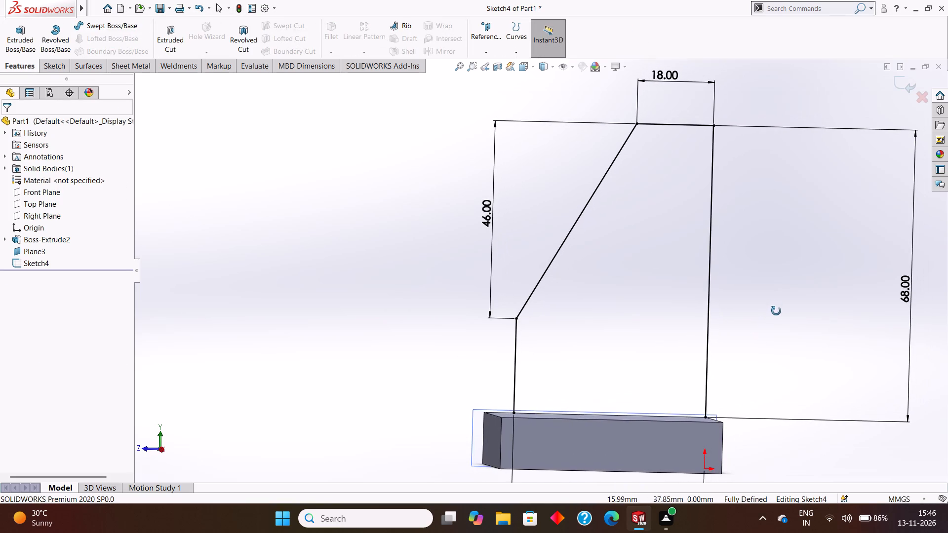
pyautogui.moveTo(776, 311); pyautogui.dragTo(776, 311, button='middle')
pyautogui.click(478, 422)
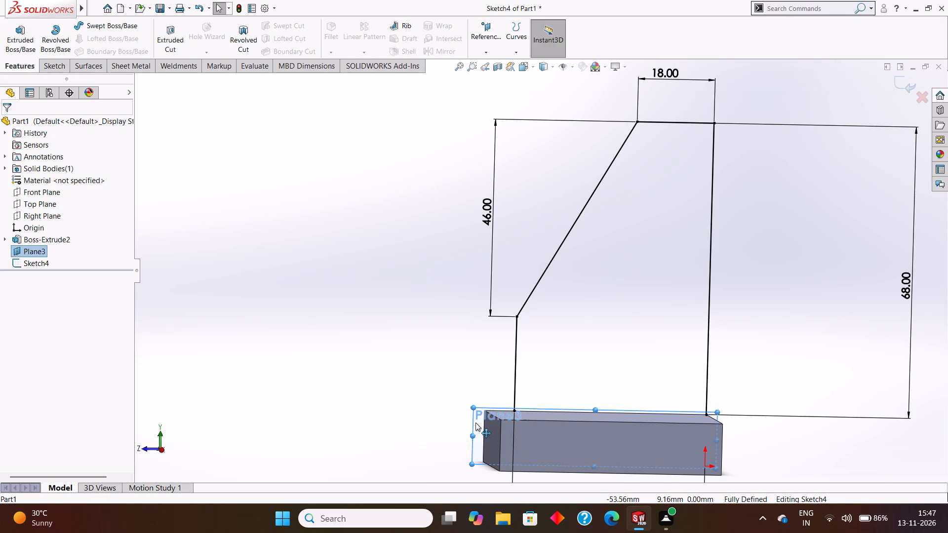
pyautogui.hotkey('ctrl', '8')
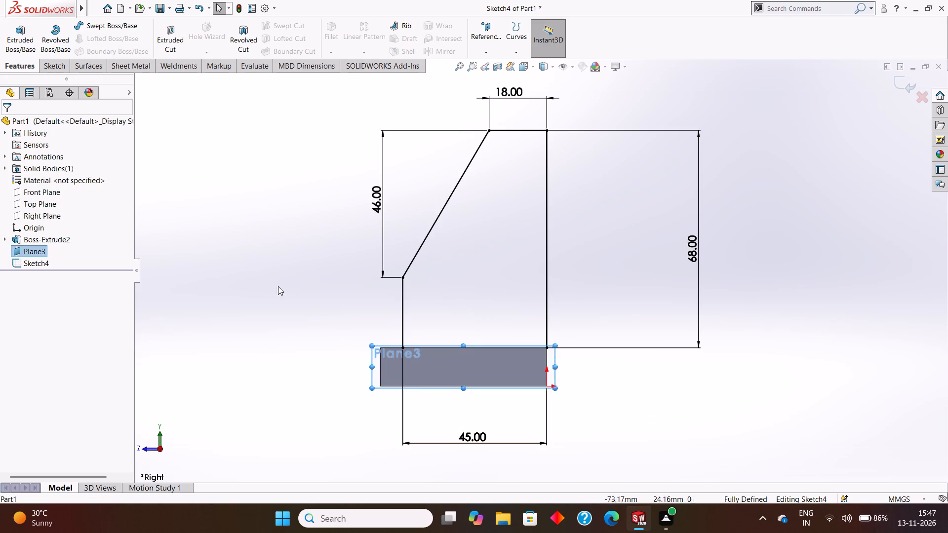
pyautogui.click(56, 62)
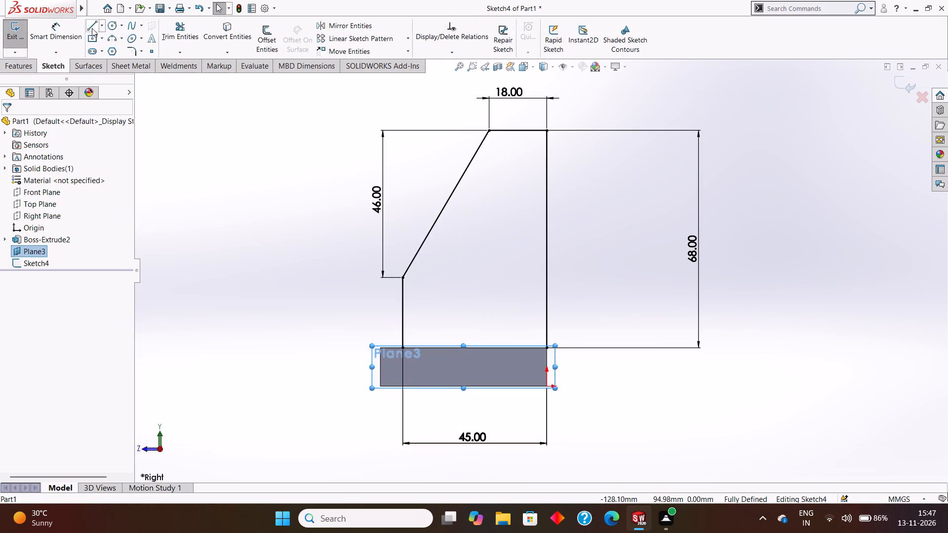
pyautogui.click(92, 27)
pyautogui.scroll(-1, 409, 338)
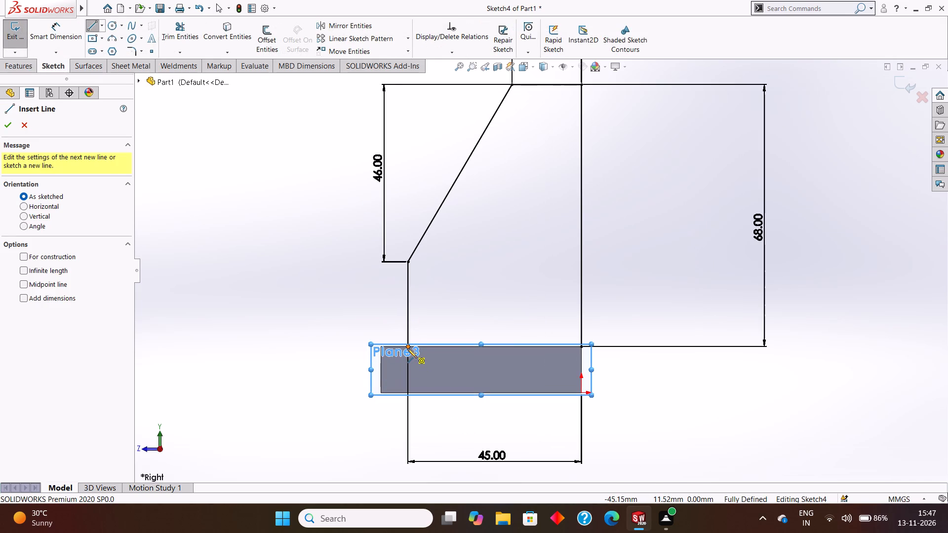
pyautogui.click(407, 348)
pyautogui.click(581, 346)
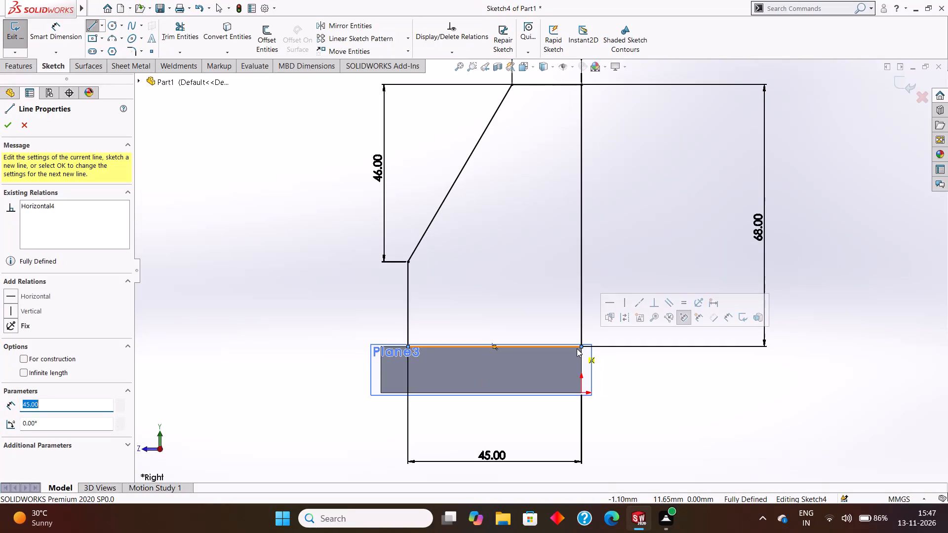
pyautogui.press('Escape')
pyautogui.press('Escape')
pyautogui.press('Escape')
pyautogui.scroll(2, 544, 384)
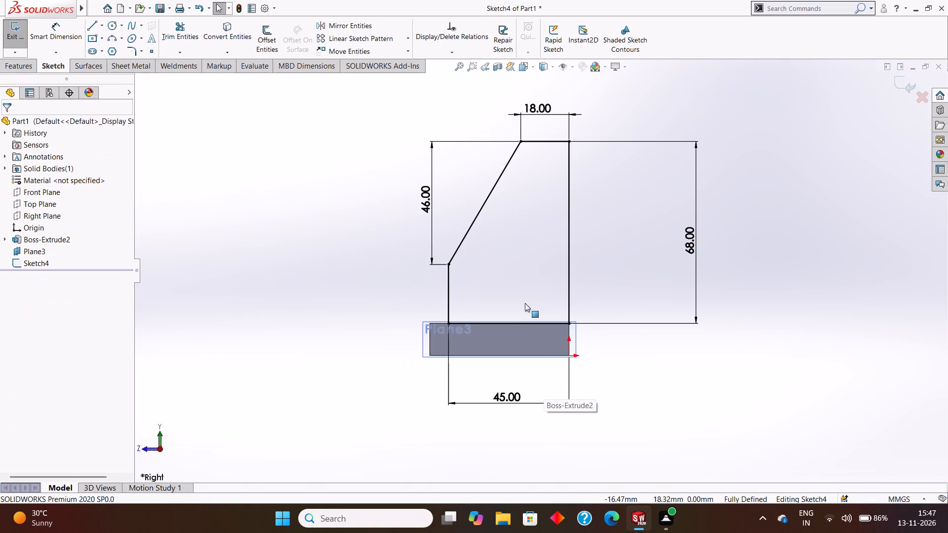
# Start a blind Boss-Extrude of the closed profile over the block, with a depth of 40 mm.
pyautogui.click(29, 69)
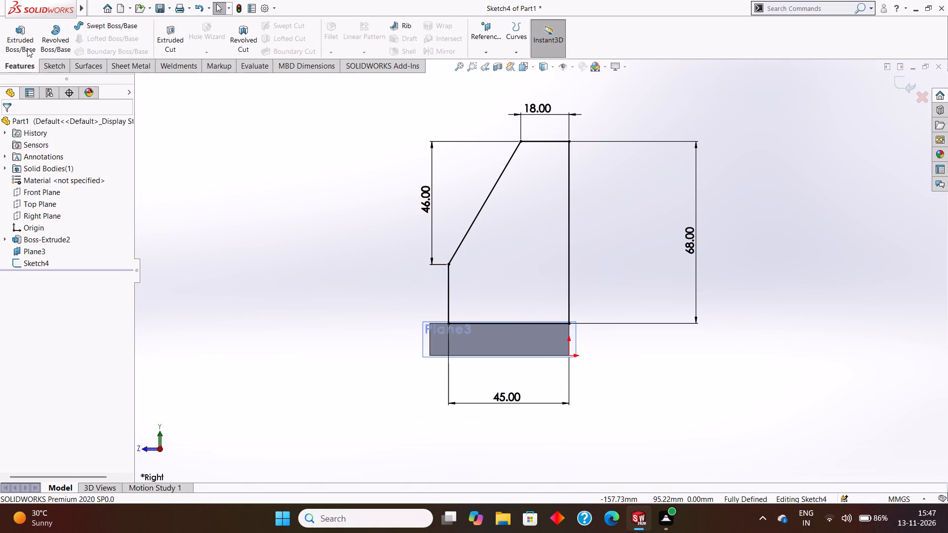
pyautogui.click(25, 41)
pyautogui.moveTo(569, 149); pyautogui.dragTo(553, 183, button='middle')
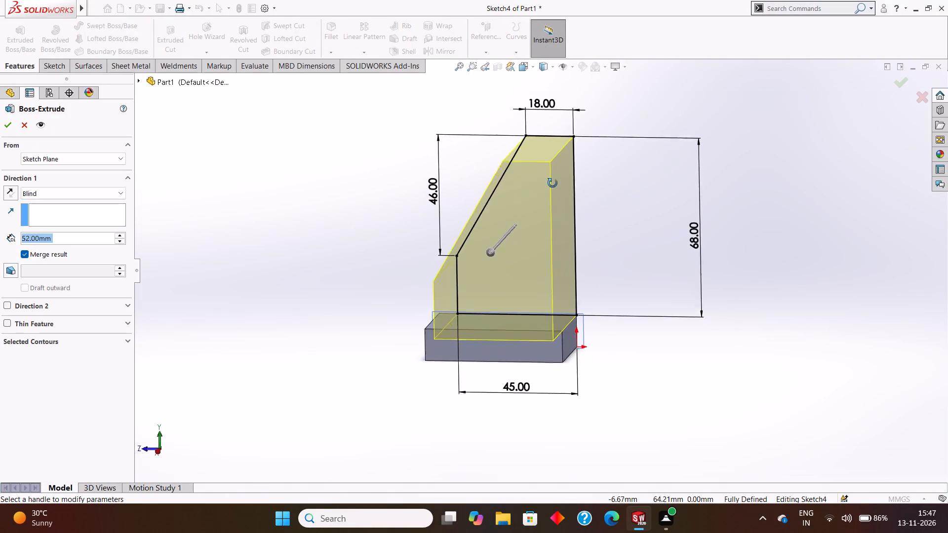
pyautogui.moveTo(553, 183); pyautogui.dragTo(532, 211, button='middle')
pyautogui.moveTo(559, 225); pyautogui.dragTo(572, 167, button='middle')
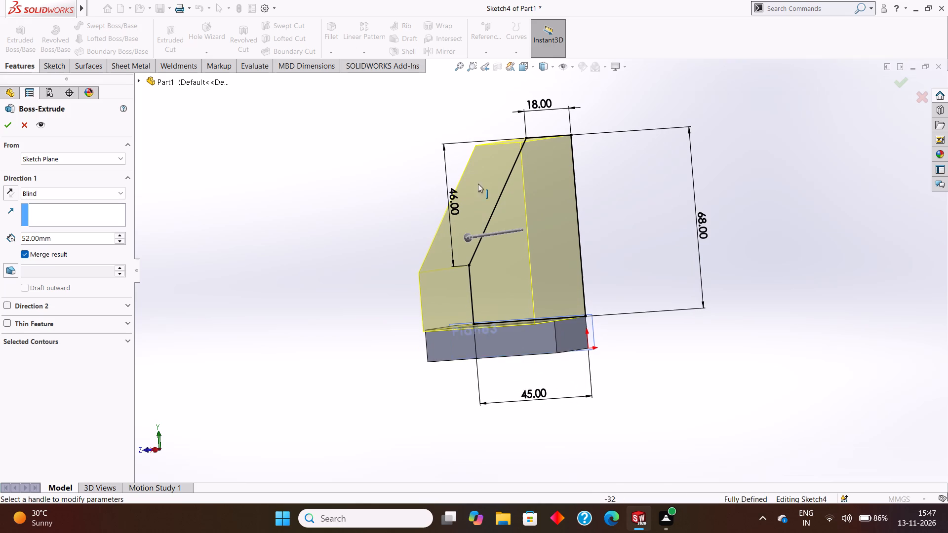
pyautogui.click(58, 235)
pyautogui.moveTo(71, 235); pyautogui.dragTo(17, 240)
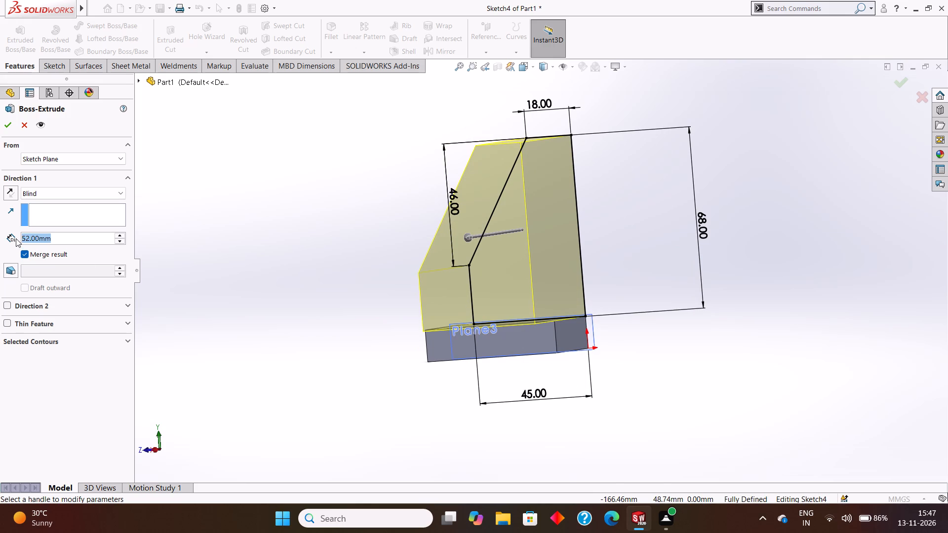
pyautogui.write('40')
pyautogui.press('Return')
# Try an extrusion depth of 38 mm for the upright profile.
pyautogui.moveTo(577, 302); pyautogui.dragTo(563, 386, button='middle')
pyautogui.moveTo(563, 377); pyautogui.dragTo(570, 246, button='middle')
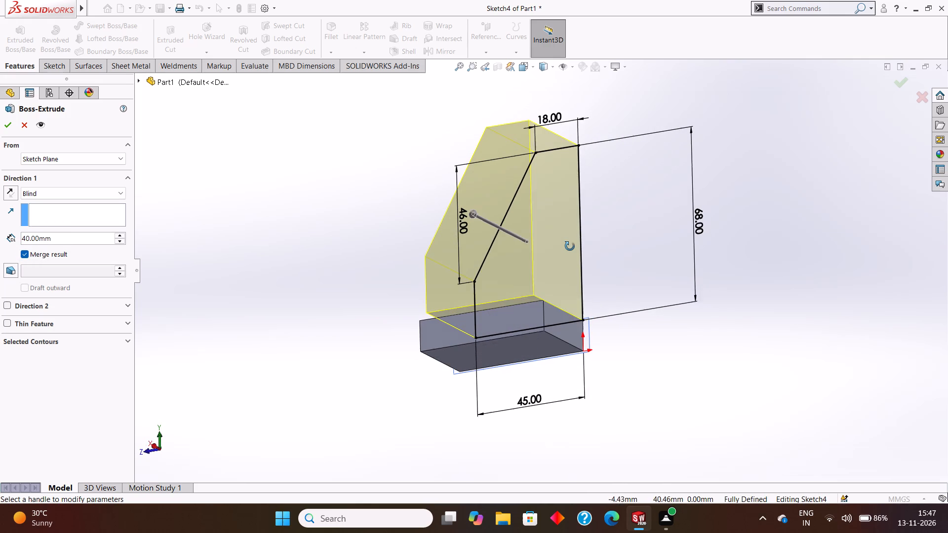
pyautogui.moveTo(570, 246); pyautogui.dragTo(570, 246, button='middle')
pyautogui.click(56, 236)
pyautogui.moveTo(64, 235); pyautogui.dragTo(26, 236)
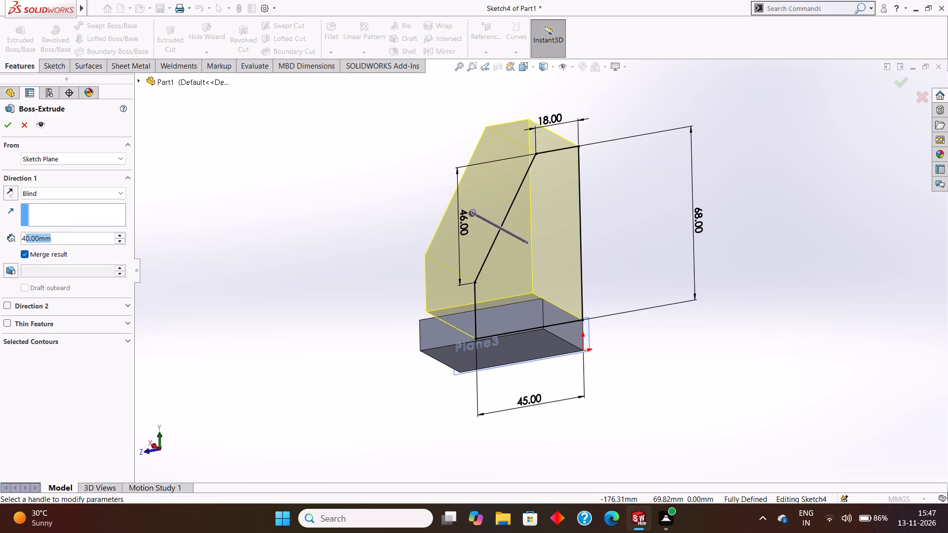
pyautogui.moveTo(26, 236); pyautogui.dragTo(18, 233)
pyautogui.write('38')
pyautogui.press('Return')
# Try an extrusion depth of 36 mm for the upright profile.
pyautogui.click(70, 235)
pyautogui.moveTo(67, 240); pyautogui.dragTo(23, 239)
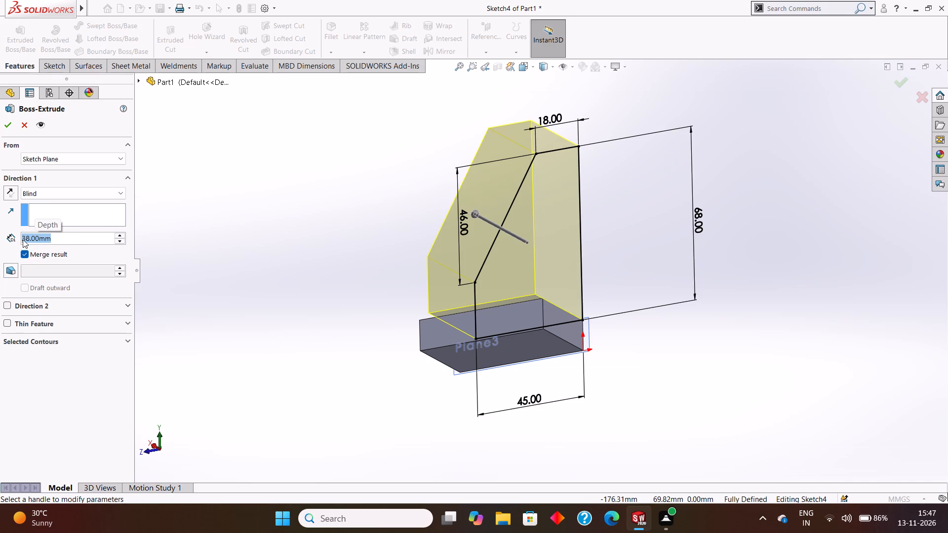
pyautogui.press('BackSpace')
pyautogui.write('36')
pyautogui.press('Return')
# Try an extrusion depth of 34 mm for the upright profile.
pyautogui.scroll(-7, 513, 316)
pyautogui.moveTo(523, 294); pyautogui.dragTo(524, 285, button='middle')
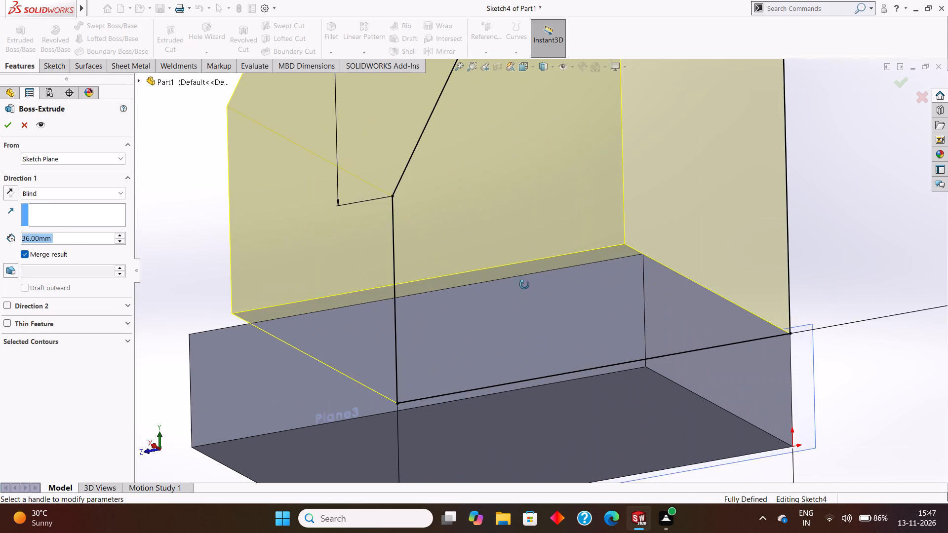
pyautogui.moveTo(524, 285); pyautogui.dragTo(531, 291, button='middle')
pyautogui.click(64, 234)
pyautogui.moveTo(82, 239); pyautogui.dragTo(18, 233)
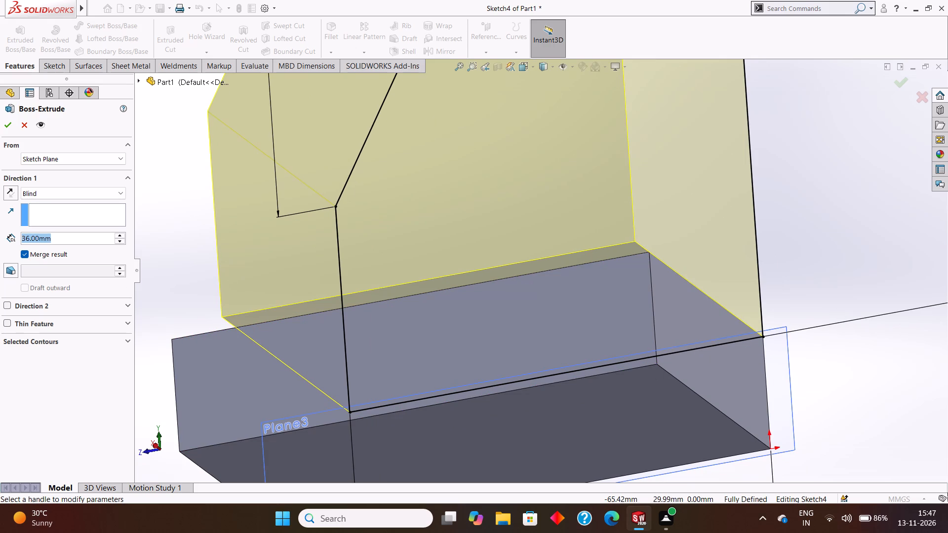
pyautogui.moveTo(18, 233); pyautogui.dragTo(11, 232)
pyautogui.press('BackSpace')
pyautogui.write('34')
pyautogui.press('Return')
# Set the extrusion depth to 32 mm so the upright ends flush with the block's side face, and complete the merged boss.
pyautogui.moveTo(570, 246); pyautogui.dragTo(569, 300, button='middle')
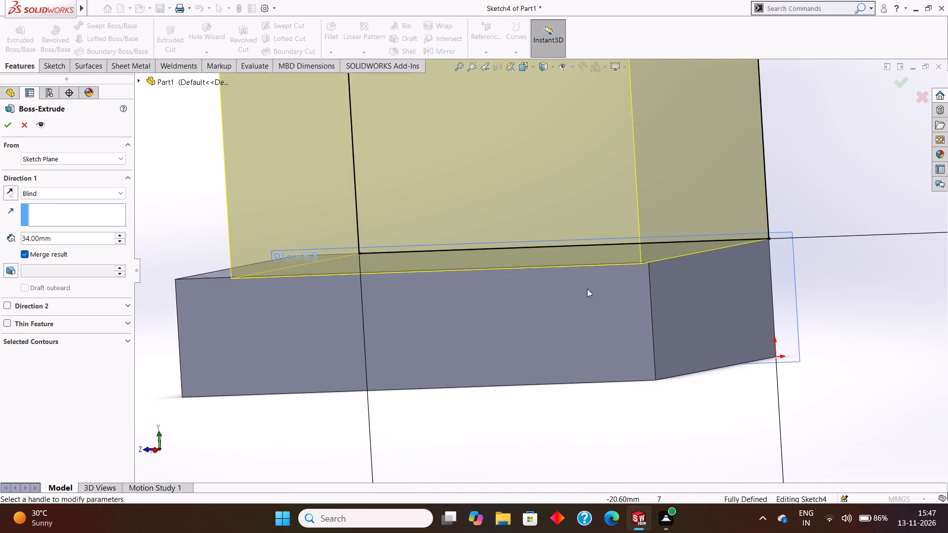
pyautogui.scroll(-3, 604, 272)
pyautogui.moveTo(625, 267); pyautogui.dragTo(598, 300, button='middle')
pyautogui.scroll(-1, 597, 297)
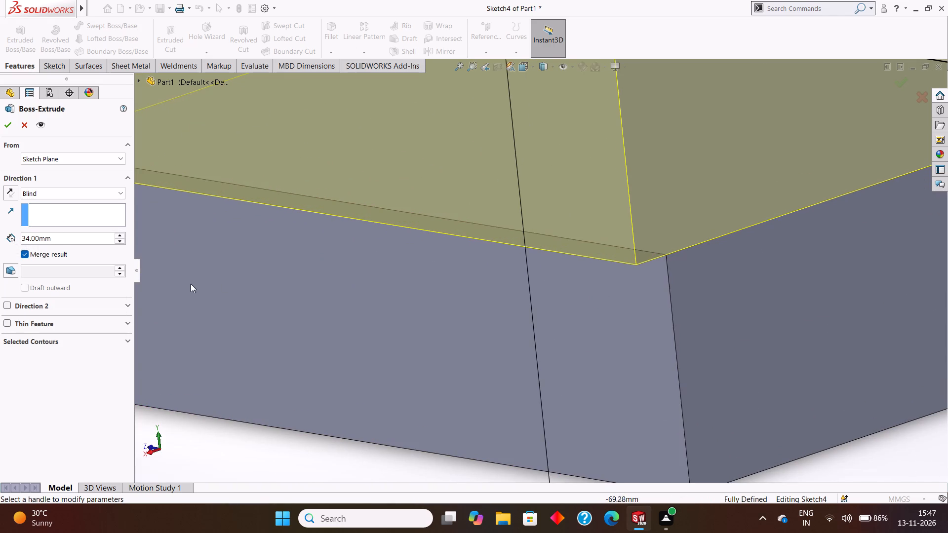
pyautogui.scroll(3, 484, 267)
pyautogui.moveTo(498, 266); pyautogui.dragTo(504, 291, button='middle')
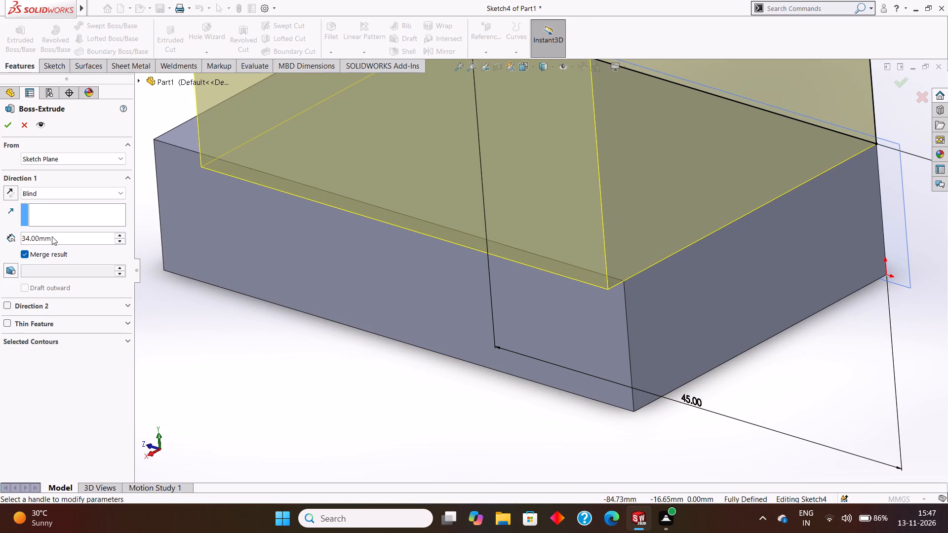
pyautogui.click(58, 234)
pyautogui.moveTo(89, 239); pyautogui.dragTo(20, 235)
pyautogui.write('32')
pyautogui.press('Return')
pyautogui.scroll(3, 363, 190)
pyautogui.moveTo(468, 278); pyautogui.dragTo(472, 265, button='middle')
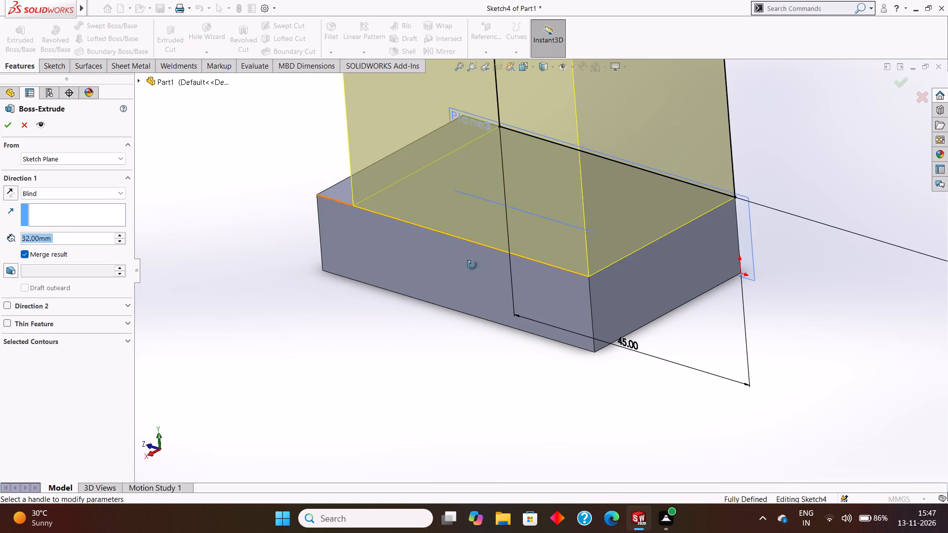
pyautogui.moveTo(472, 265); pyautogui.dragTo(502, 270, button='middle')
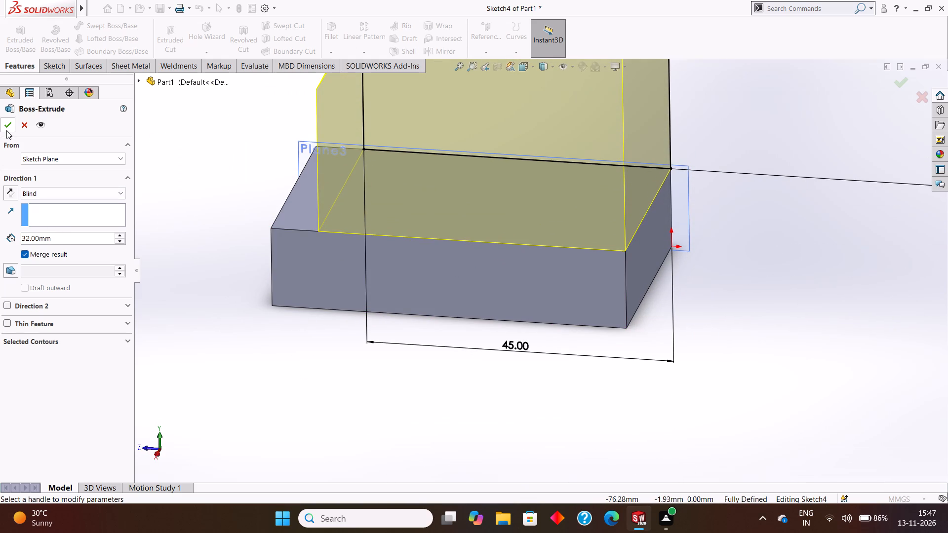
pyautogui.scroll(4, 426, 186)
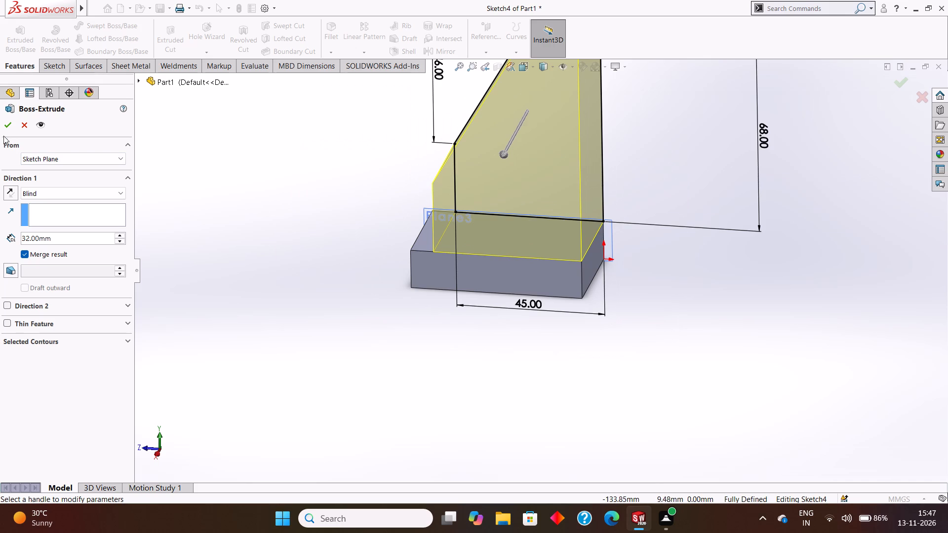
pyautogui.click(5, 122)
pyautogui.scroll(3, 526, 212)
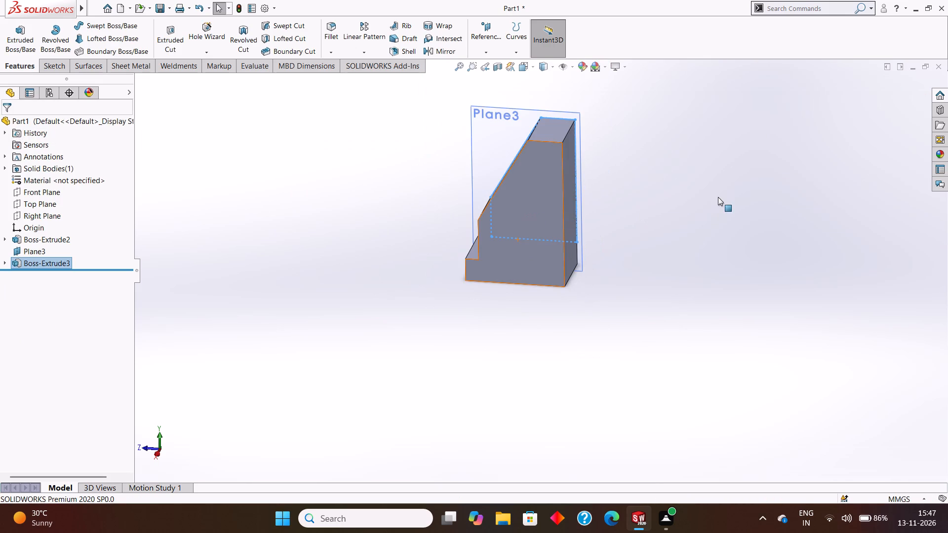
# Examine the merged part from several angles, checking the sloped upright's width and fit on the base block.
pyautogui.click(718, 197)
pyautogui.moveTo(719, 196); pyautogui.dragTo(771, 203, button='middle')
pyautogui.moveTo(759, 202); pyautogui.dragTo(752, 197, button='middle')
pyautogui.moveTo(748, 194); pyautogui.dragTo(745, 194, button='middle')
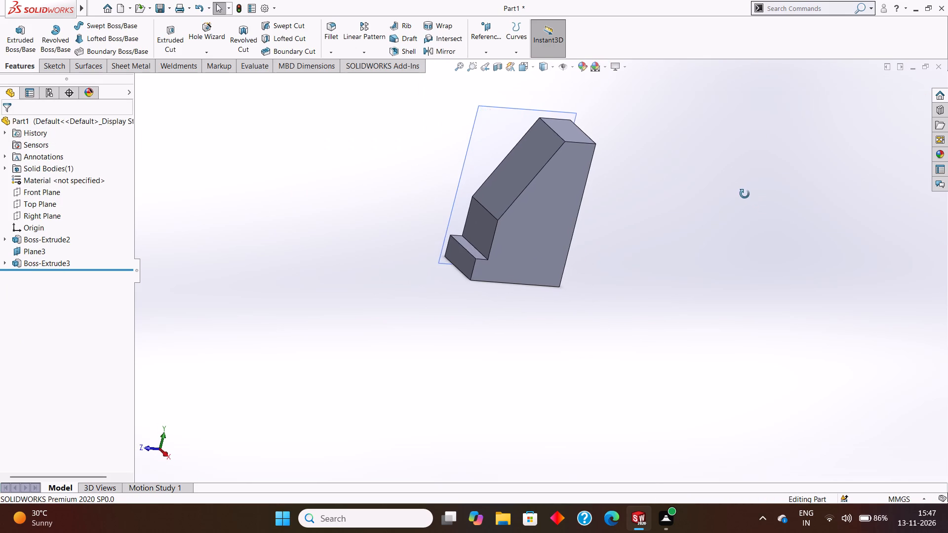
pyautogui.moveTo(745, 194); pyautogui.dragTo(729, 193, button='middle')
pyautogui.scroll(1, 724, 192)
pyautogui.moveTo(704, 180); pyautogui.dragTo(698, 193, button='middle')
pyautogui.moveTo(685, 193); pyautogui.dragTo(673, 244, button='middle')
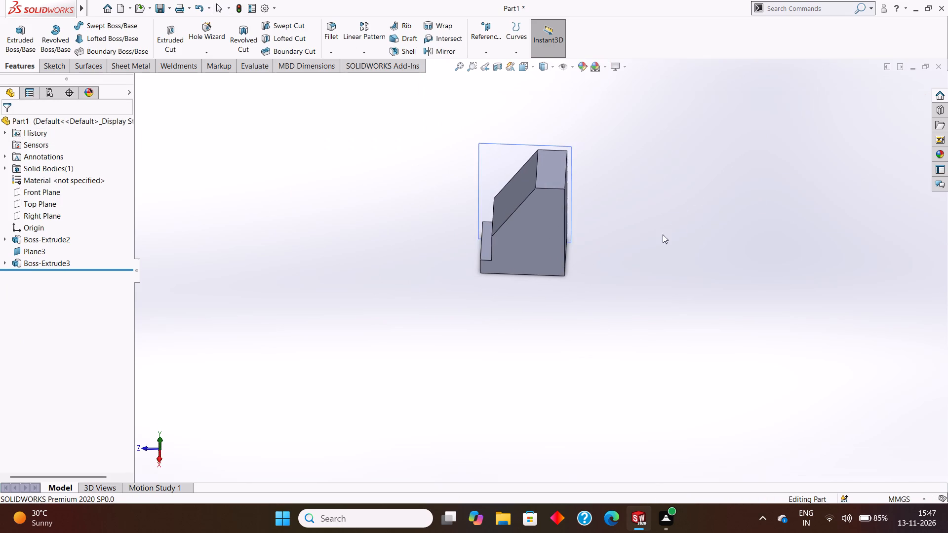
pyautogui.scroll(-2, 563, 175)
pyautogui.moveTo(565, 180); pyautogui.dragTo(563, 194, button='middle')
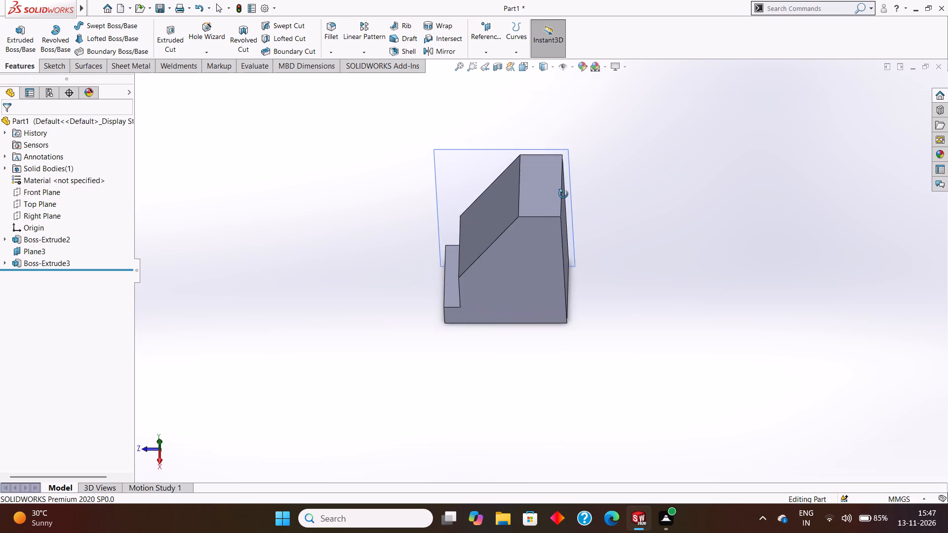
pyautogui.moveTo(563, 194); pyautogui.dragTo(563, 170, button='middle')
pyautogui.scroll(1, 565, 174)
pyautogui.moveTo(573, 184); pyautogui.dragTo(587, 166, button='middle')
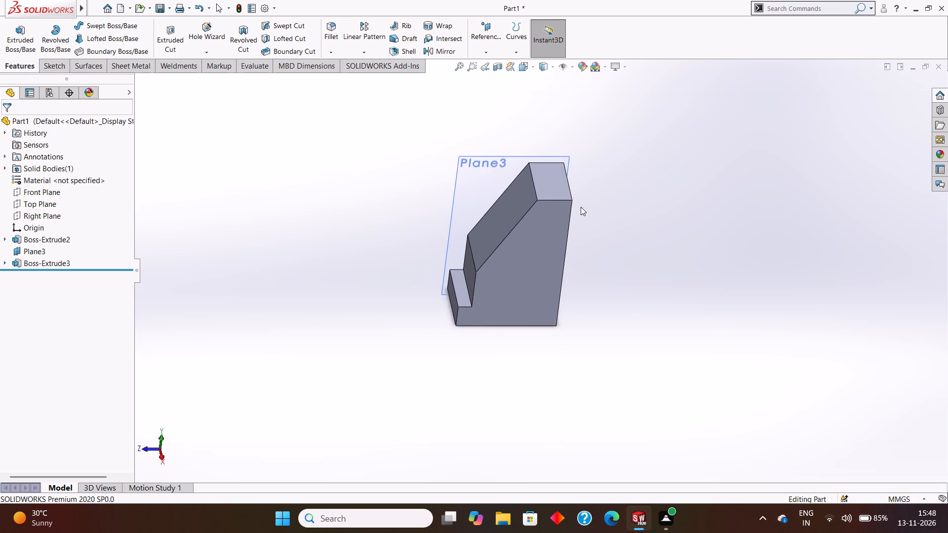
pyautogui.moveTo(581, 207); pyautogui.dragTo(632, 185, button='middle')
pyautogui.moveTo(625, 195); pyautogui.dragTo(641, 231, button='middle')
pyautogui.moveTo(643, 232); pyautogui.dragTo(629, 206, button='middle')
pyautogui.scroll(1, 629, 207)
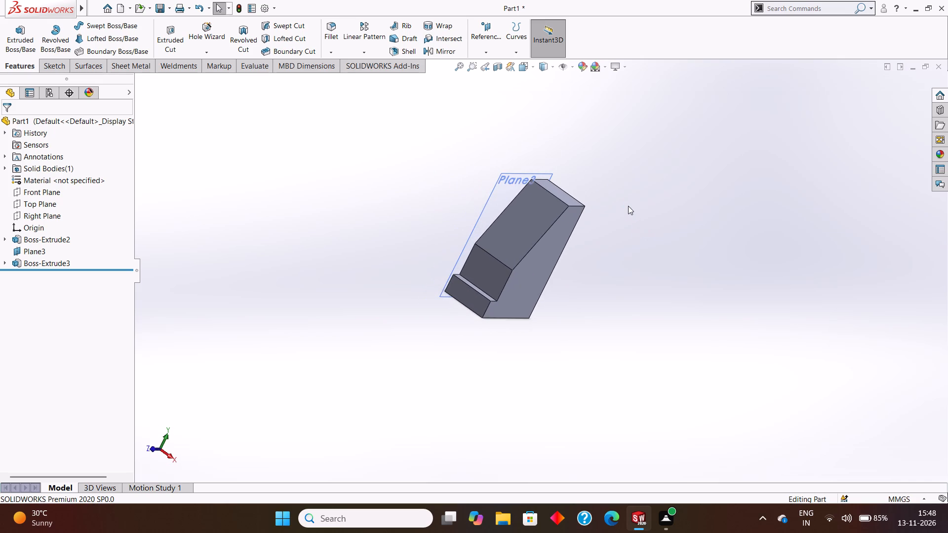
pyautogui.moveTo(628, 206); pyautogui.dragTo(570, 213, button='middle')
pyautogui.scroll(-2, 568, 213)
pyautogui.moveTo(568, 213); pyautogui.dragTo(568, 228, button='middle')
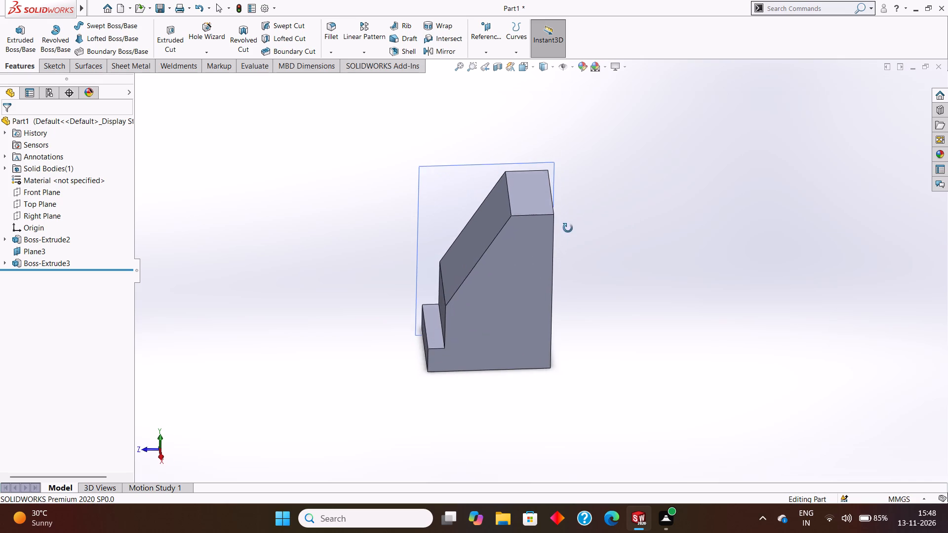
pyautogui.moveTo(568, 228); pyautogui.dragTo(568, 235, button='middle')
pyautogui.moveTo(568, 235); pyautogui.dragTo(577, 257, button='middle')
pyautogui.moveTo(577, 248); pyautogui.dragTo(582, 254, button='middle')
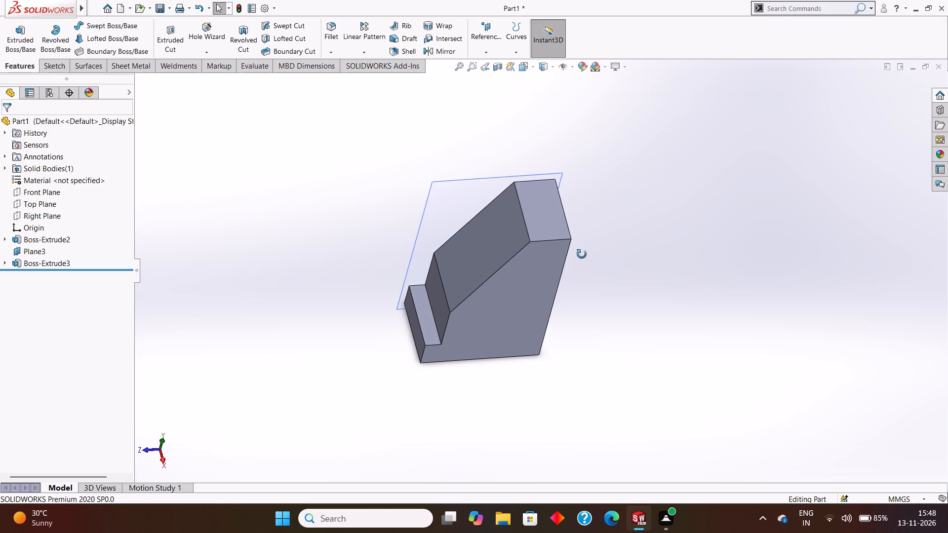
pyautogui.moveTo(582, 254); pyautogui.dragTo(583, 256, button='middle')
pyautogui.moveTo(583, 246); pyautogui.dragTo(582, 235, button='middle')
pyautogui.moveTo(582, 235); pyautogui.dragTo(587, 253, button='middle')
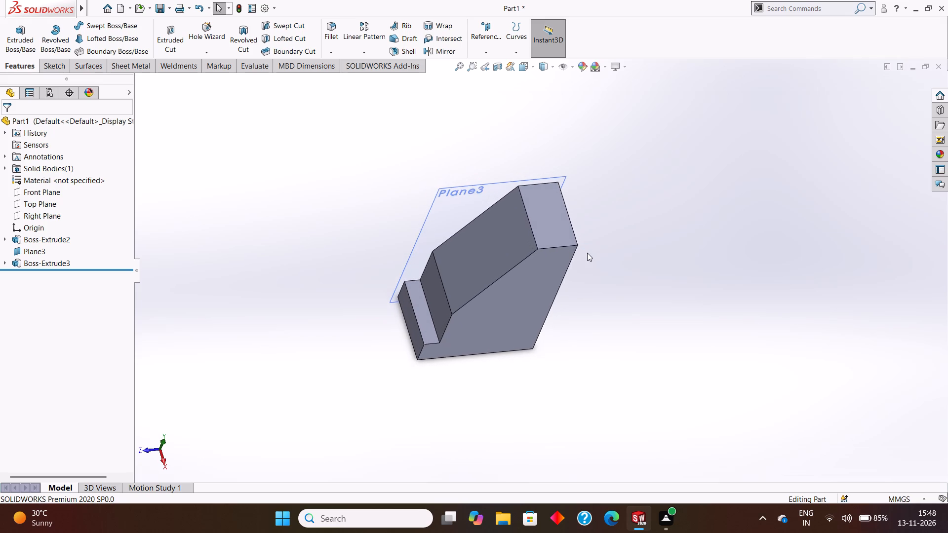
pyautogui.moveTo(587, 253); pyautogui.dragTo(585, 240, button='middle')
pyautogui.scroll(1, 585, 240)
pyautogui.moveTo(585, 240); pyautogui.dragTo(578, 238, button='middle')
pyautogui.moveTo(578, 237); pyautogui.dragTo(565, 218, button='middle')
pyautogui.moveTo(595, 227); pyautogui.dragTo(595, 226, button='middle')
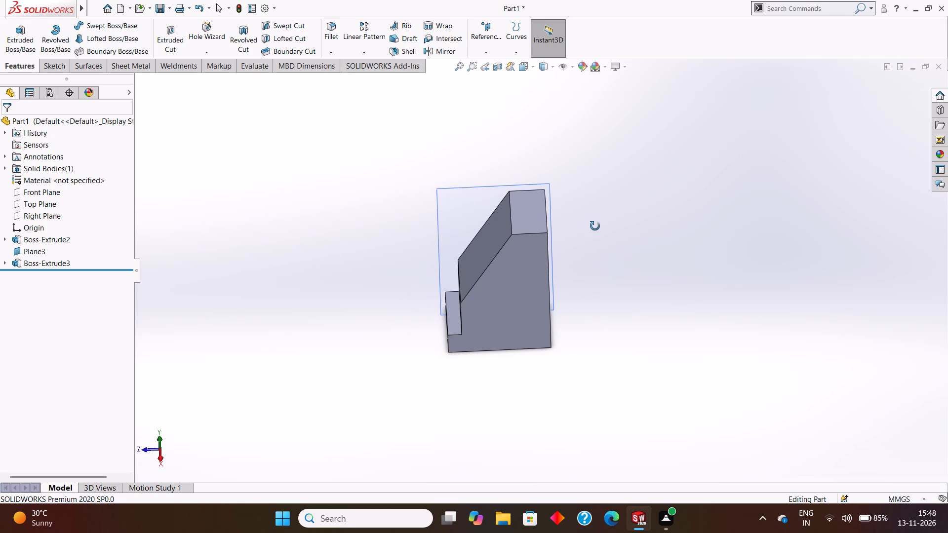
pyautogui.moveTo(595, 226); pyautogui.dragTo(595, 236, button='middle')
pyautogui.moveTo(593, 235); pyautogui.dragTo(598, 253, button='middle')
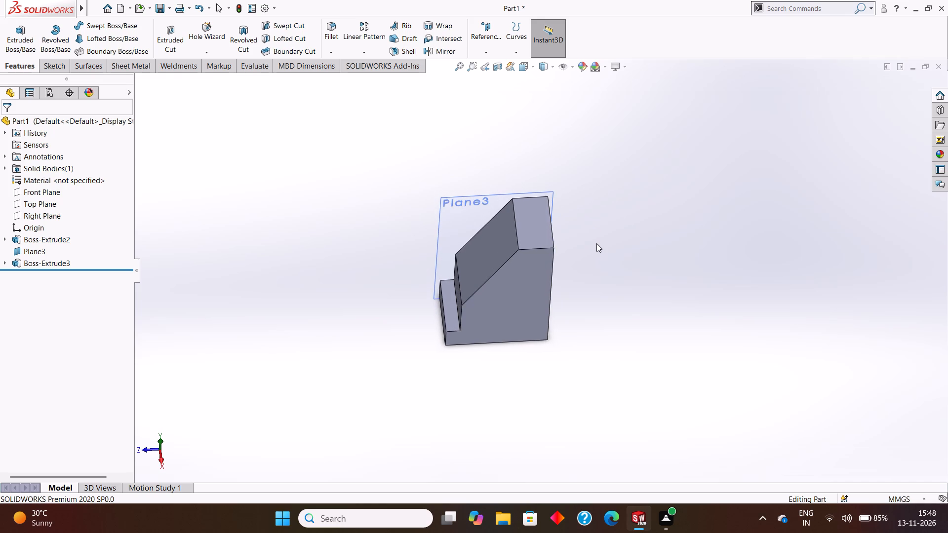
pyautogui.moveTo(596, 243); pyautogui.dragTo(598, 255, button='middle')
pyautogui.moveTo(598, 251); pyautogui.dragTo(598, 237, button='middle')
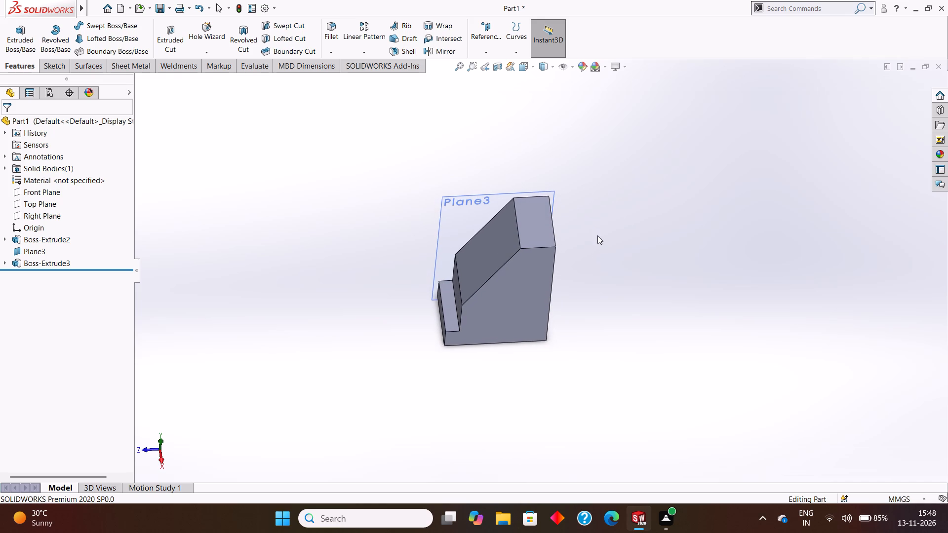
pyautogui.moveTo(597, 235); pyautogui.dragTo(602, 246, button='middle')
pyautogui.moveTo(597, 240); pyautogui.dragTo(601, 245, button='middle')
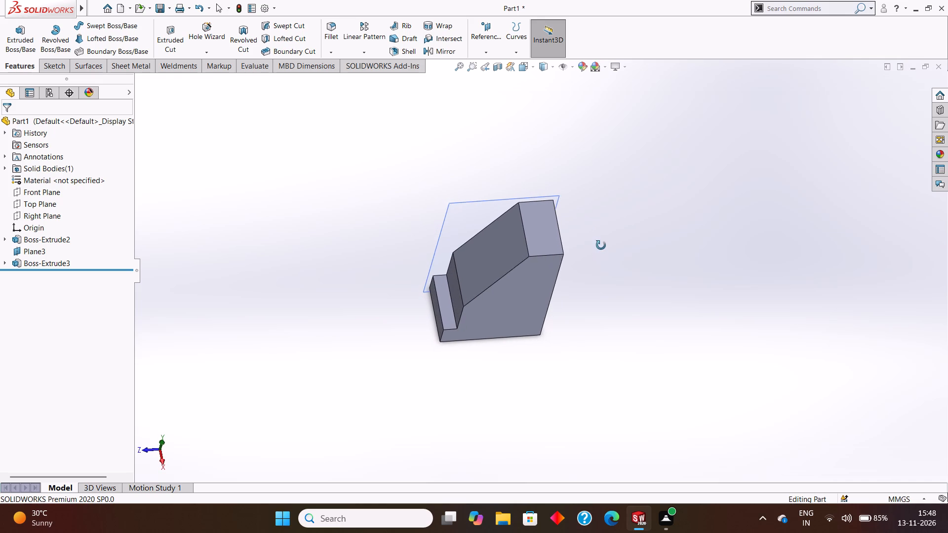
pyautogui.moveTo(601, 245); pyautogui.dragTo(601, 247, button='middle')
pyautogui.moveTo(601, 247); pyautogui.dragTo(594, 217, button='middle')
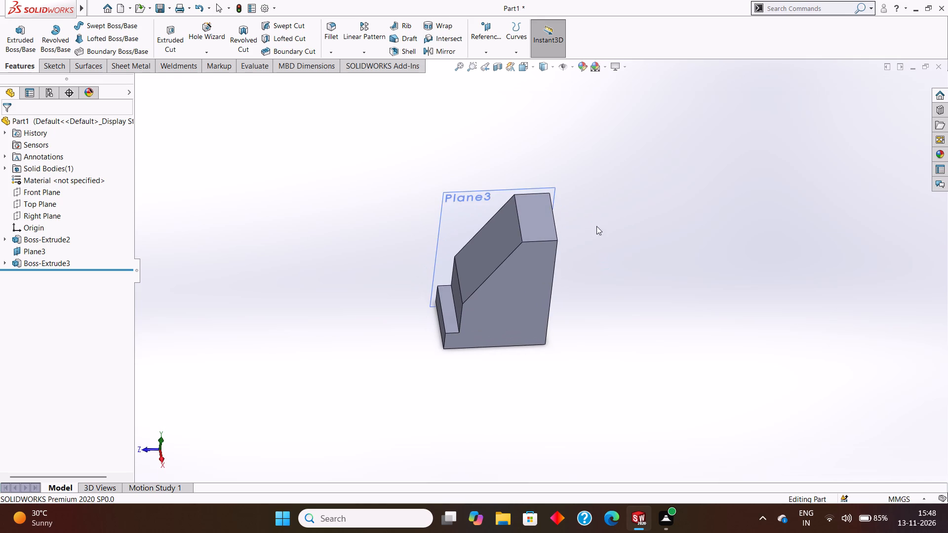
pyautogui.moveTo(601, 233); pyautogui.dragTo(601, 209, button='middle')
pyautogui.moveTo(602, 208); pyautogui.dragTo(614, 230, button='middle')
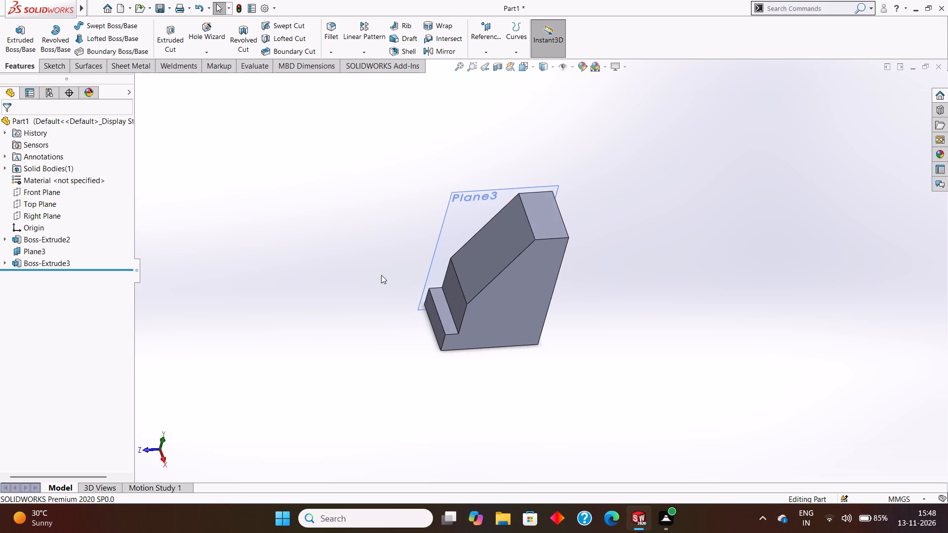
pyautogui.scroll(-4, 391, 280)
pyautogui.moveTo(518, 293); pyautogui.dragTo(523, 322, button='middle')
pyautogui.moveTo(522, 311); pyautogui.dragTo(520, 305, button='middle')
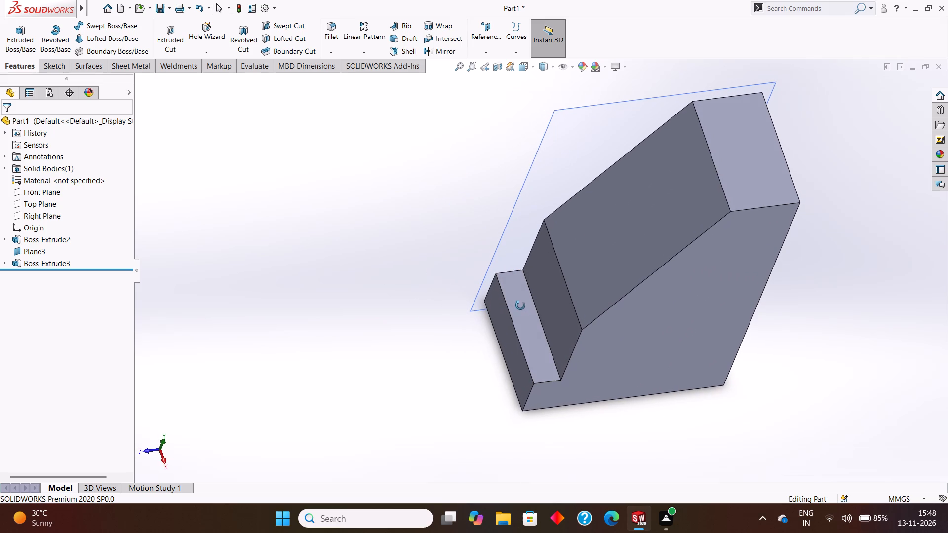
pyautogui.moveTo(520, 305); pyautogui.dragTo(520, 305, button='middle')
pyautogui.moveTo(517, 302); pyautogui.dragTo(521, 314, button='middle')
pyautogui.moveTo(521, 314); pyautogui.dragTo(527, 325, button='middle')
pyautogui.moveTo(530, 317); pyautogui.dragTo(535, 328, button='middle')
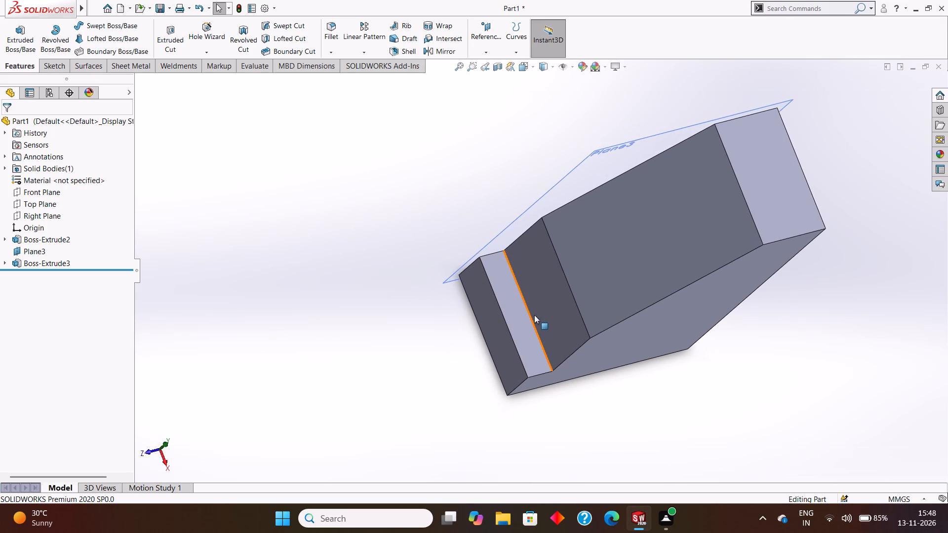
pyautogui.moveTo(534, 315); pyautogui.dragTo(528, 292, button='middle')
pyautogui.moveTo(528, 291); pyautogui.dragTo(531, 302, button='middle')
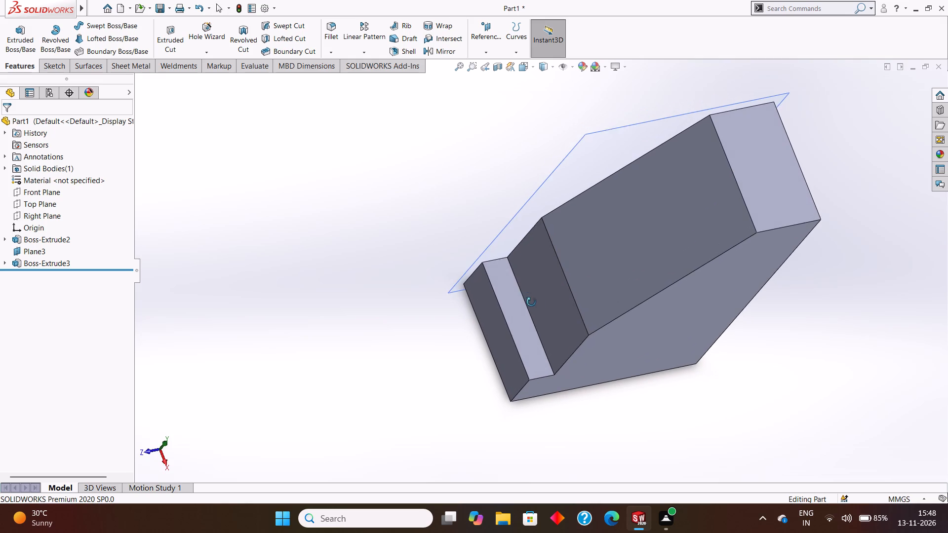
pyautogui.moveTo(531, 302); pyautogui.dragTo(531, 302, button='middle')
pyautogui.moveTo(529, 298); pyautogui.dragTo(531, 304, button='middle')
pyautogui.scroll(1, 531, 304)
pyautogui.moveTo(530, 296); pyautogui.dragTo(529, 281, button='middle')
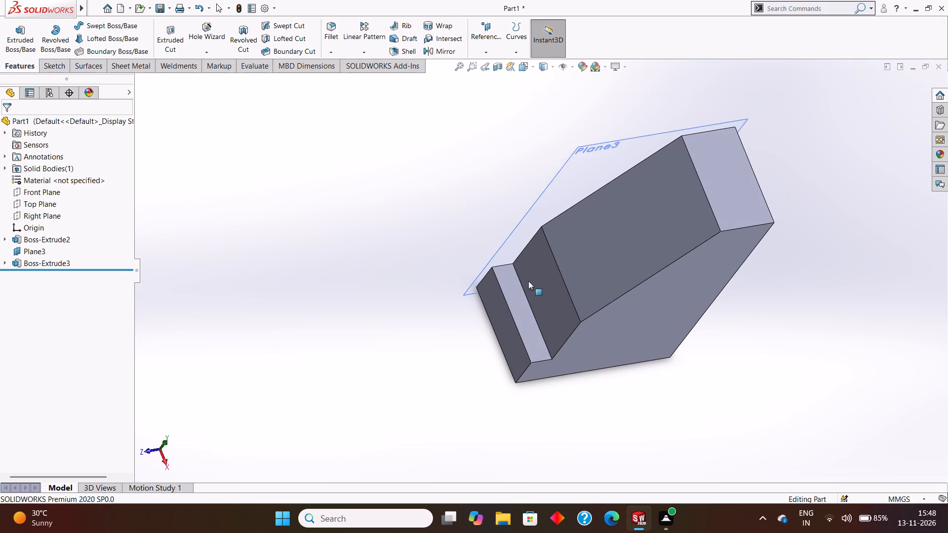
pyautogui.moveTo(528, 281); pyautogui.dragTo(528, 292, button='middle')
pyautogui.moveTo(524, 290); pyautogui.dragTo(524, 297, button='middle')
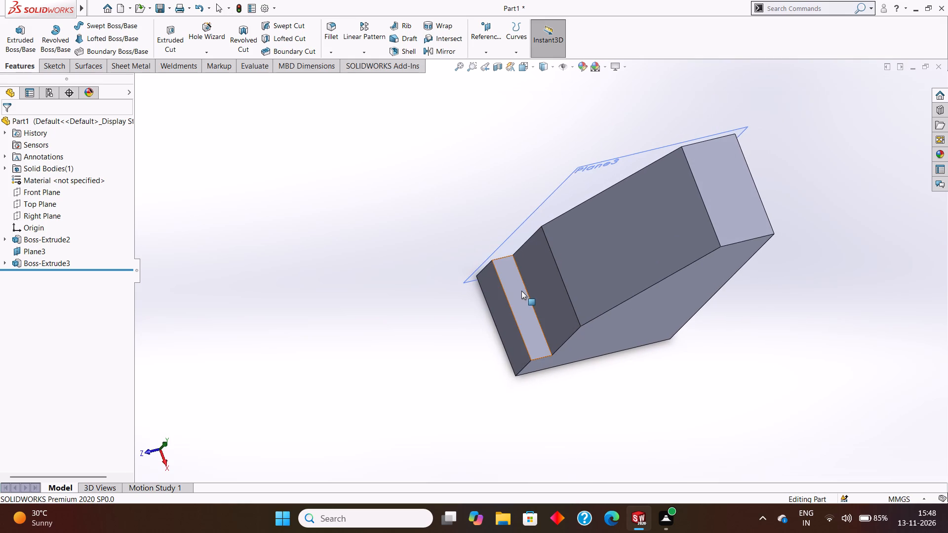
pyautogui.moveTo(521, 291); pyautogui.dragTo(522, 302, button='middle')
pyautogui.middleClick(521, 295)
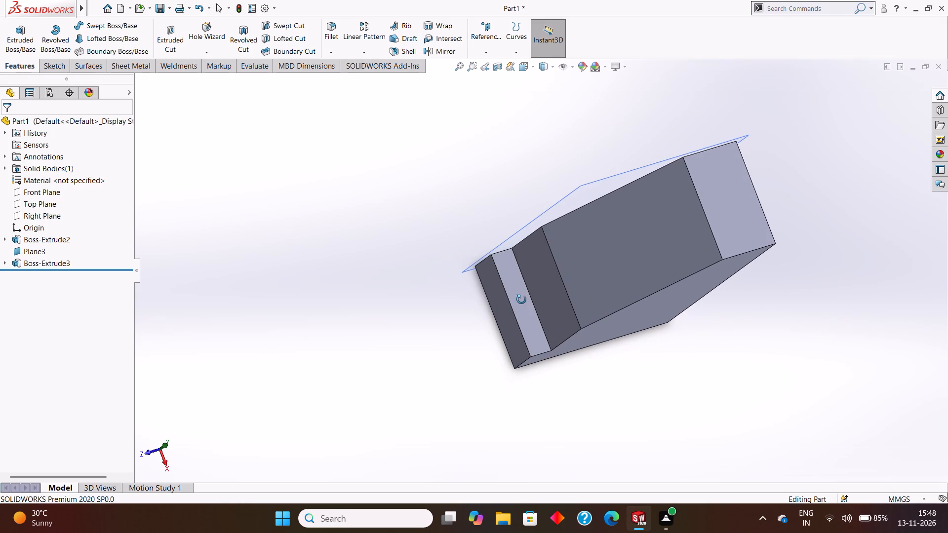
pyautogui.moveTo(527, 289); pyautogui.dragTo(533, 288, button='middle')
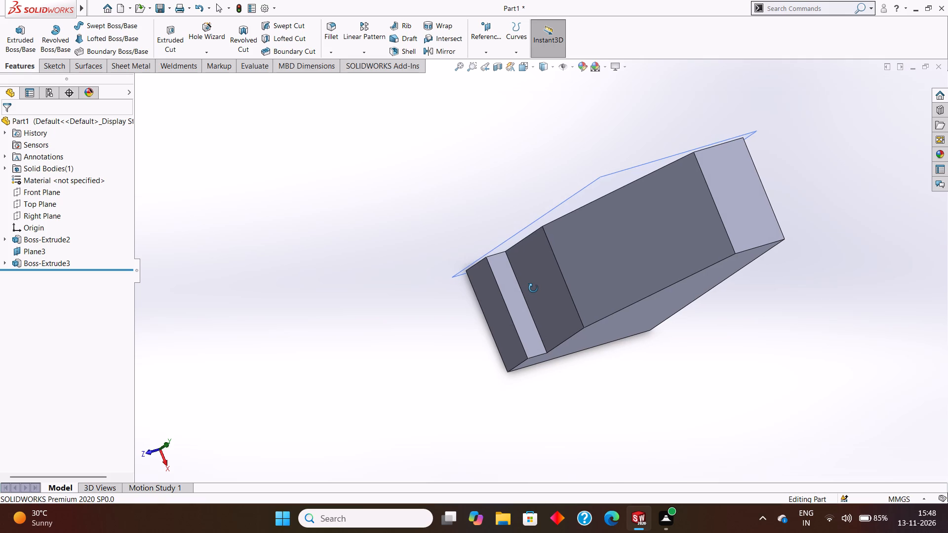
pyautogui.moveTo(533, 288); pyautogui.dragTo(536, 301, button='middle')
pyautogui.moveTo(536, 301); pyautogui.dragTo(536, 305, button='middle')
pyautogui.scroll(1, 534, 302)
pyautogui.middleClick(534, 309)
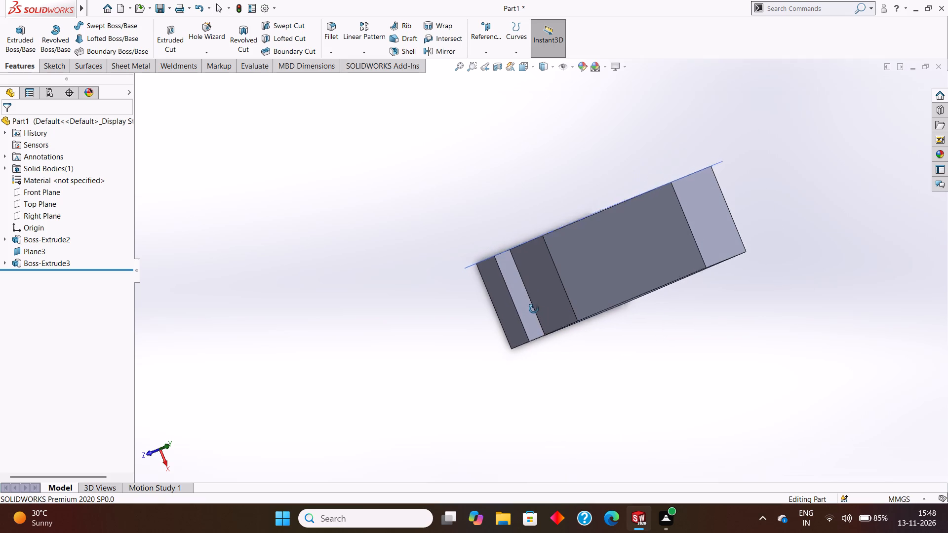
pyautogui.middleClick(534, 305)
pyautogui.moveTo(533, 301); pyautogui.dragTo(533, 301, button='middle')
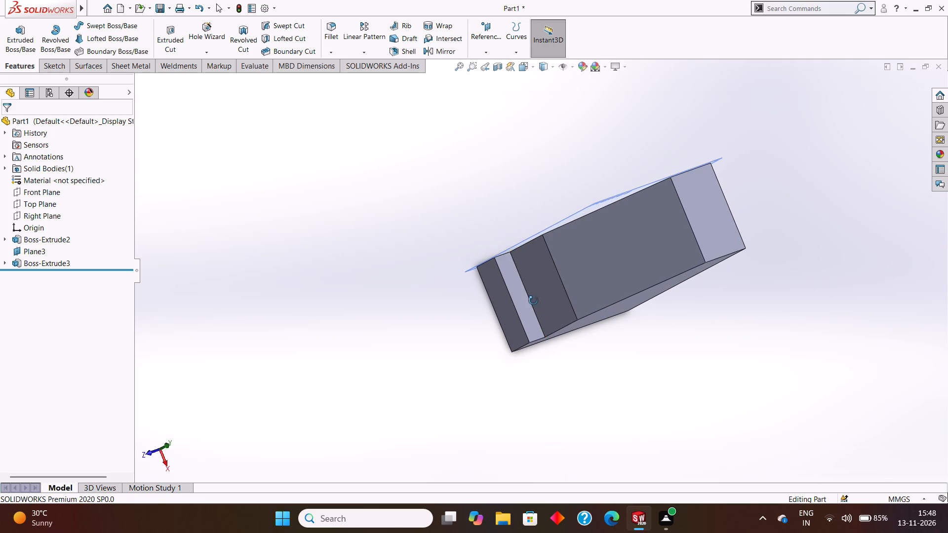
pyautogui.moveTo(533, 301); pyautogui.dragTo(532, 295, button='middle')
pyautogui.moveTo(535, 299); pyautogui.dragTo(506, 237, button='middle')
pyautogui.middleClick(522, 244)
pyautogui.moveTo(540, 248); pyautogui.dragTo(540, 241, button='middle')
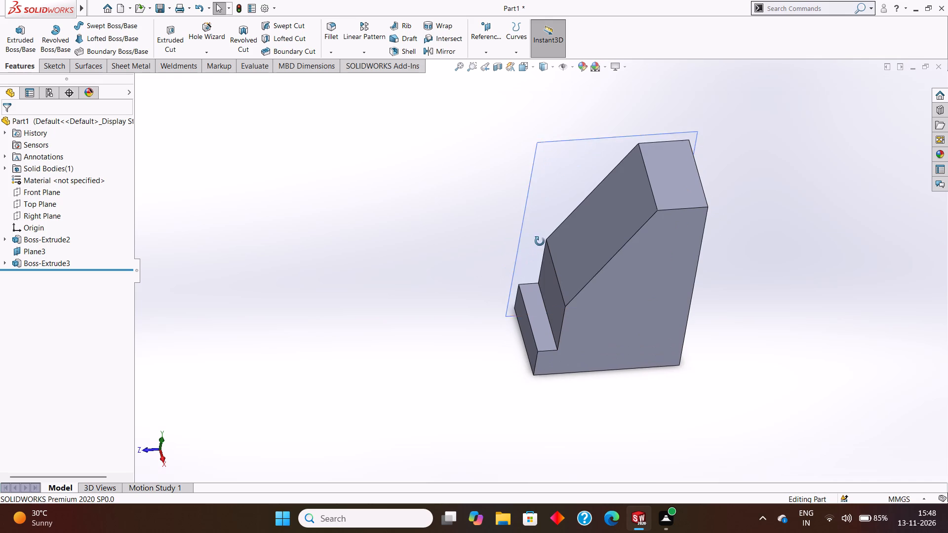
pyautogui.moveTo(540, 241); pyautogui.dragTo(538, 232, button='middle')
pyautogui.scroll(1, 547, 224)
pyautogui.moveTo(547, 223); pyautogui.dragTo(542, 198, button='middle')
# Hide the reference plane Plane3 that carries the upright's profile sketch.
pyautogui.rightClick(564, 158)
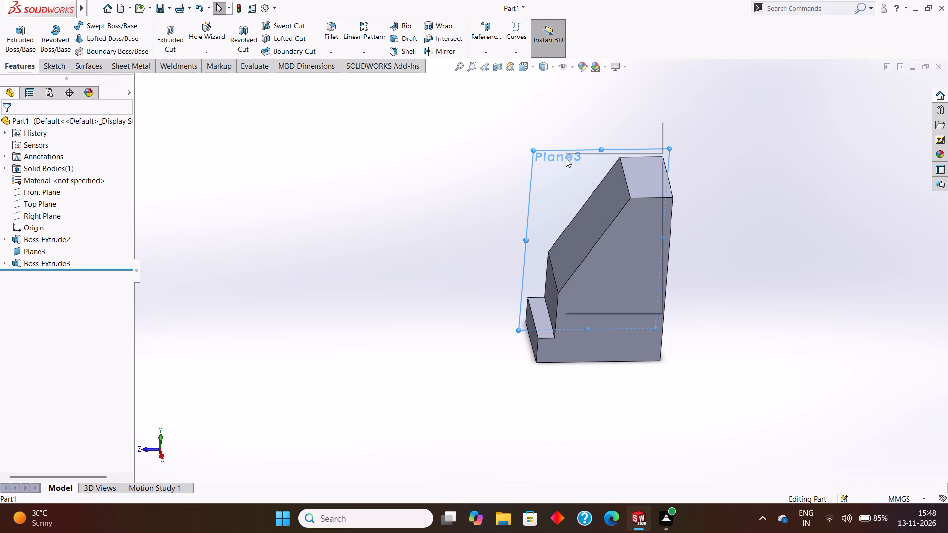
pyautogui.click(606, 146)
# Examine the upright's top face, sloped face and step against the base block from several angles.
pyautogui.moveTo(595, 160); pyautogui.dragTo(598, 177, button='middle')
pyautogui.moveTo(597, 177); pyautogui.dragTo(590, 161, button='middle')
pyautogui.moveTo(630, 183); pyautogui.dragTo(628, 174, button='middle')
pyautogui.moveTo(638, 181); pyautogui.dragTo(645, 190, button='middle')
pyautogui.moveTo(645, 190); pyautogui.dragTo(654, 203, button='middle')
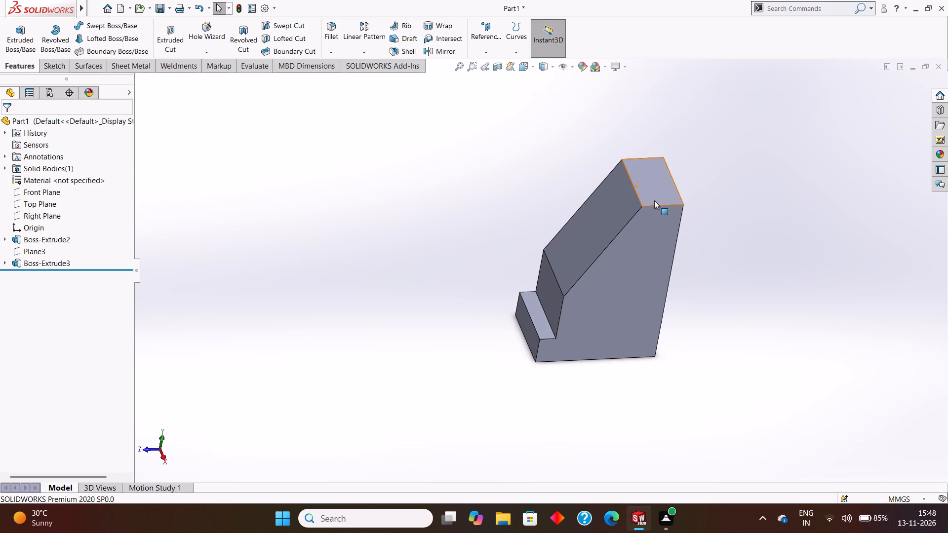
pyautogui.moveTo(654, 200); pyautogui.dragTo(659, 210, button='middle')
pyautogui.moveTo(660, 202); pyautogui.dragTo(664, 209, button='middle')
pyautogui.moveTo(665, 200); pyautogui.dragTo(668, 208, button='middle')
pyautogui.middleClick(670, 207)
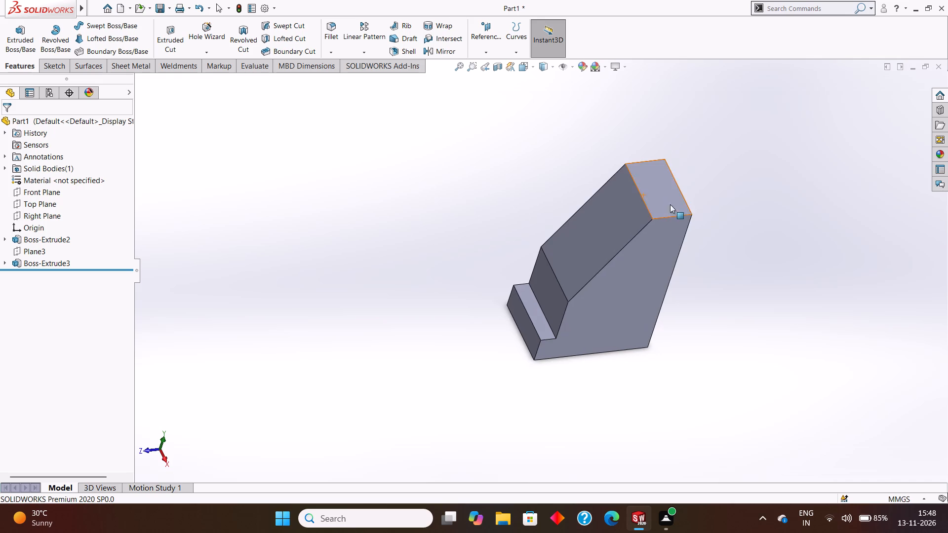
pyautogui.moveTo(691, 206); pyautogui.dragTo(681, 208, button='middle')
pyautogui.moveTo(678, 208); pyautogui.dragTo(672, 209, button='middle')
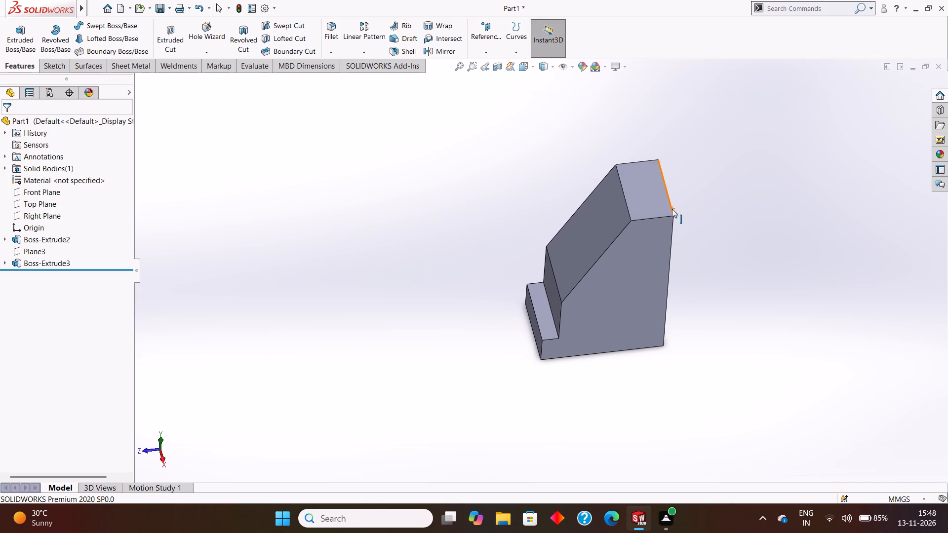
pyautogui.moveTo(672, 209); pyautogui.dragTo(680, 190, button='middle')
pyautogui.moveTo(681, 190); pyautogui.dragTo(670, 186, button='middle')
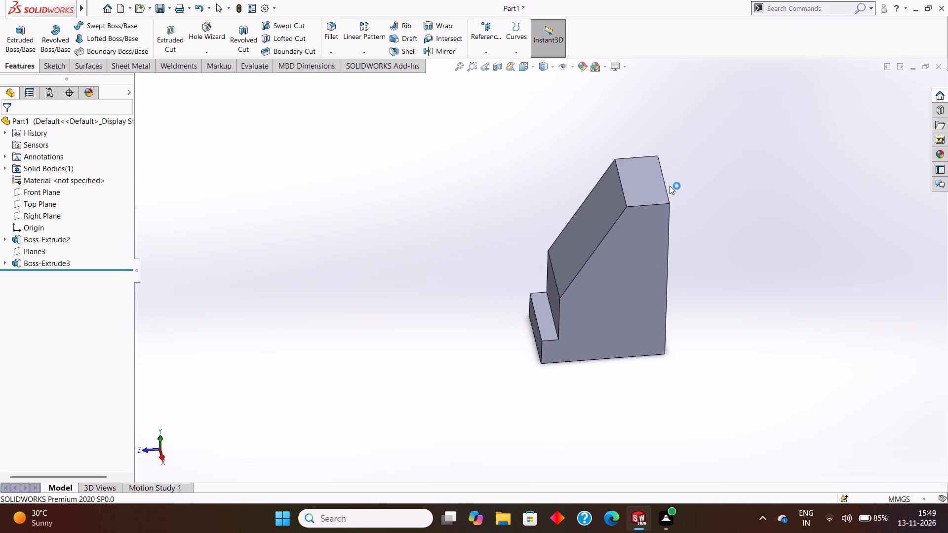
pyautogui.moveTo(670, 186); pyautogui.dragTo(672, 193, button='middle')
pyautogui.middleClick(671, 193)
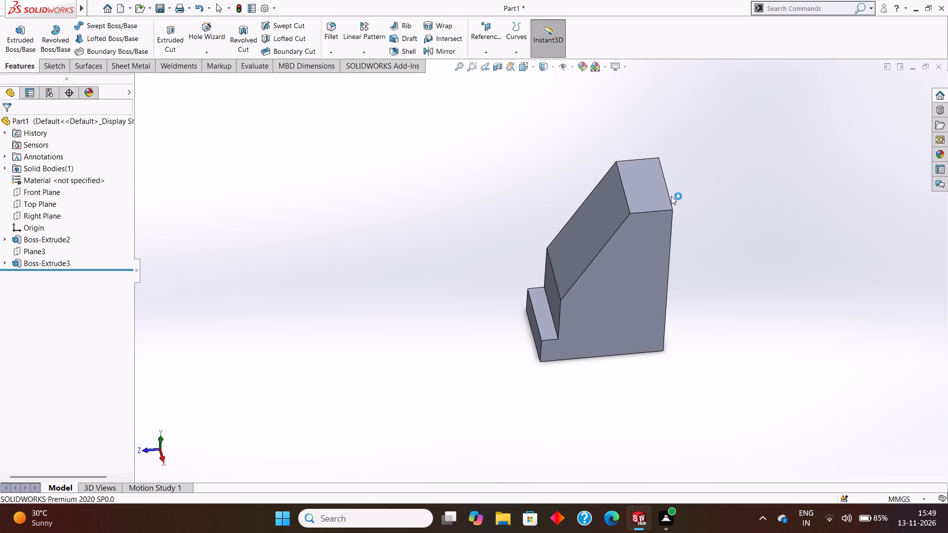
pyautogui.middleClick(671, 195)
pyautogui.moveTo(672, 199); pyautogui.dragTo(674, 200, button='middle')
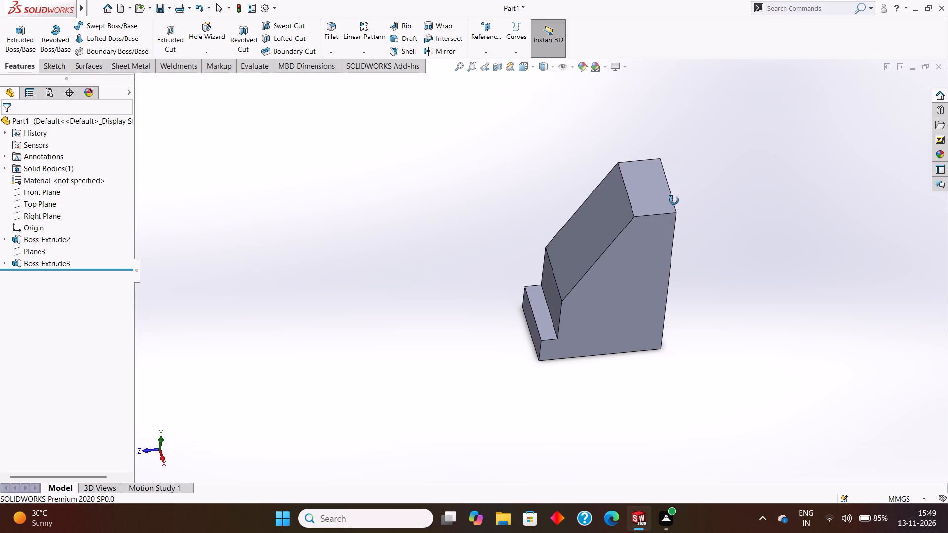
pyautogui.moveTo(674, 200); pyautogui.dragTo(676, 209, button='middle')
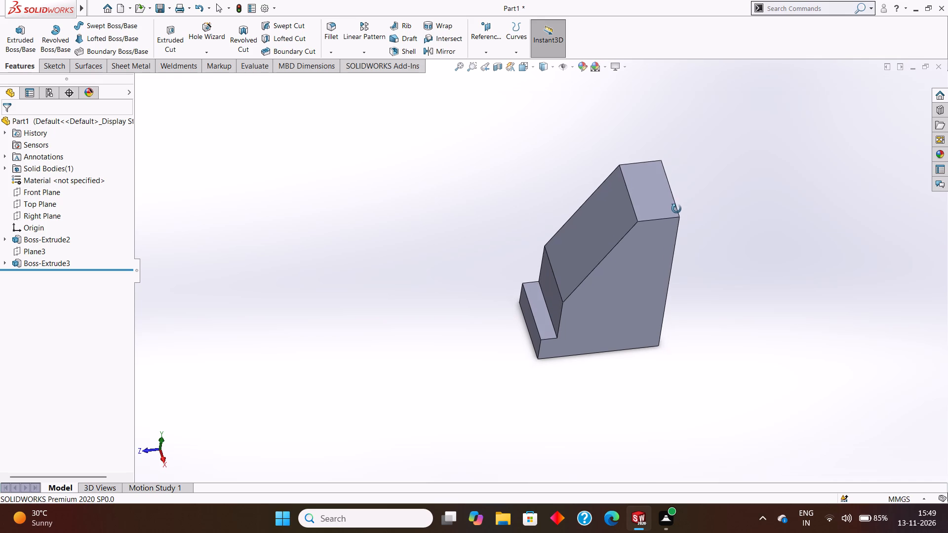
pyautogui.moveTo(676, 209); pyautogui.dragTo(676, 207, button='middle')
pyautogui.middleClick(673, 203)
pyautogui.moveTo(674, 203); pyautogui.dragTo(672, 193, button='middle')
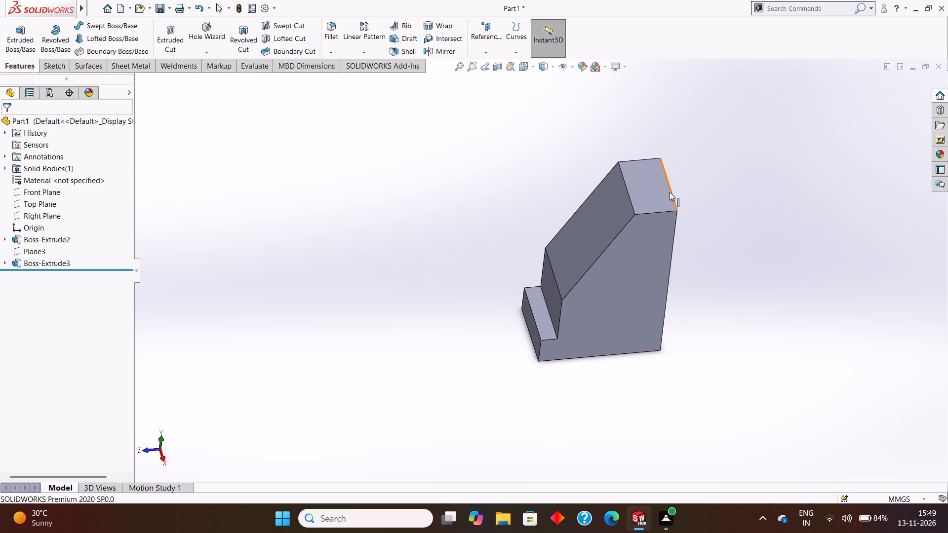
# Undo the extrusion of the upright, going back to its dimensioned profile sketch above the base block.
pyautogui.hotkey('ctrl', 'z')
pyautogui.scroll(1, 604, 205)
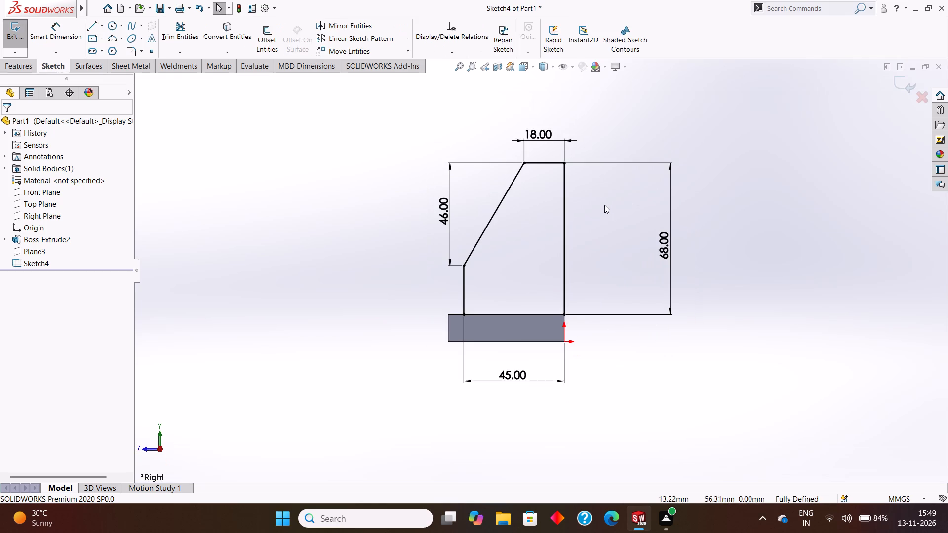
pyautogui.moveTo(601, 210); pyautogui.dragTo(616, 316, button='middle')
pyautogui.moveTo(615, 306); pyautogui.dragTo(605, 256, button='middle')
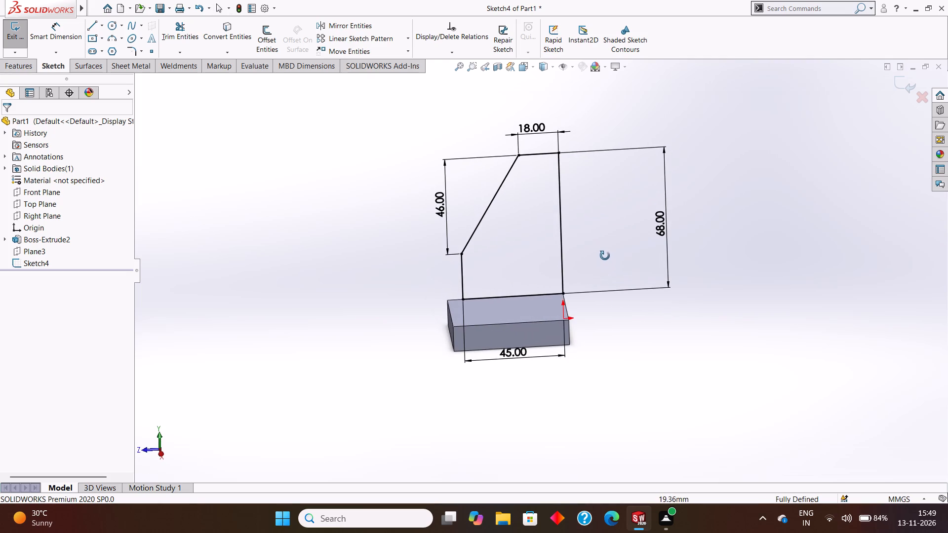
# Examine the upright's dimensioned profile sketch and its position on the base block from several angles.
pyautogui.moveTo(605, 256); pyautogui.dragTo(605, 254, button='middle')
pyautogui.moveTo(605, 254); pyautogui.dragTo(604, 243, button='middle')
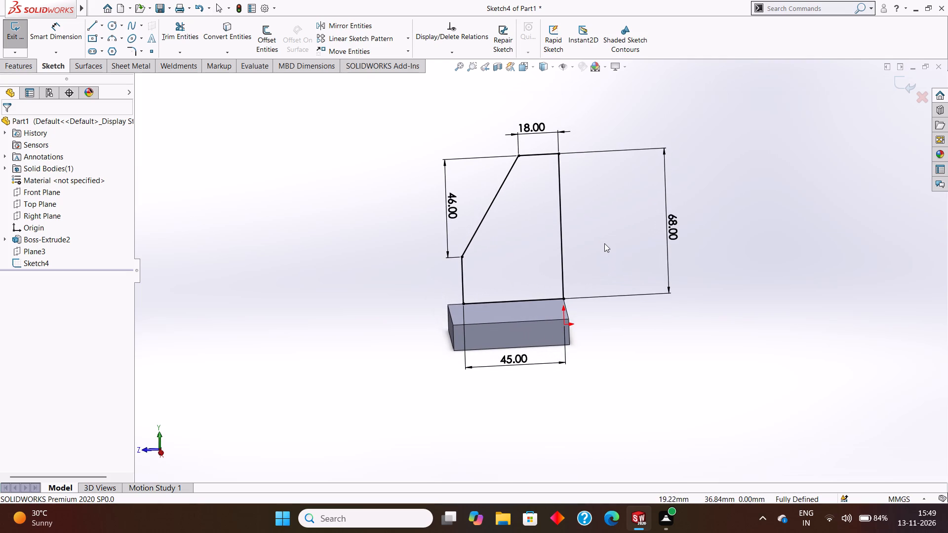
pyautogui.moveTo(604, 243); pyautogui.dragTo(606, 253, button='middle')
pyautogui.scroll(1, 606, 253)
pyautogui.middleClick(606, 253)
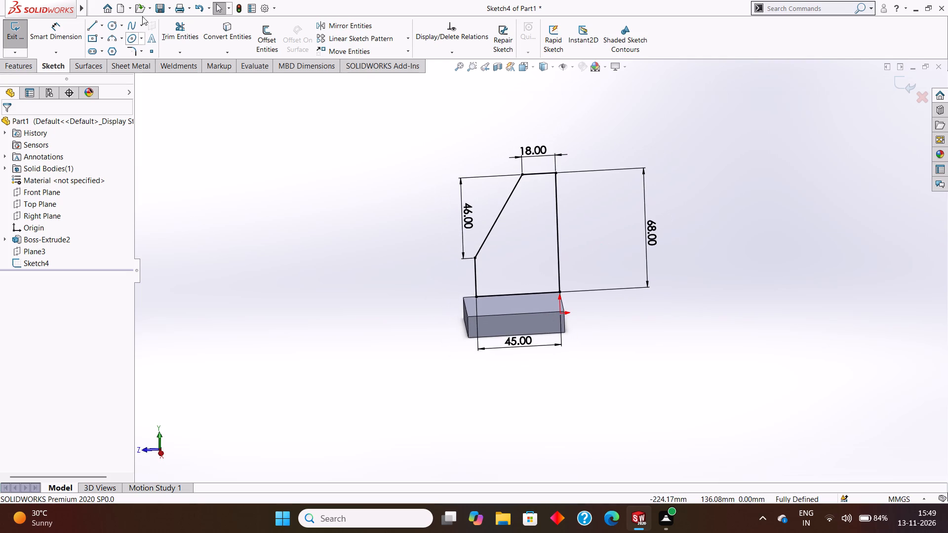
pyautogui.moveTo(513, 252); pyautogui.dragTo(580, 275, button='middle')
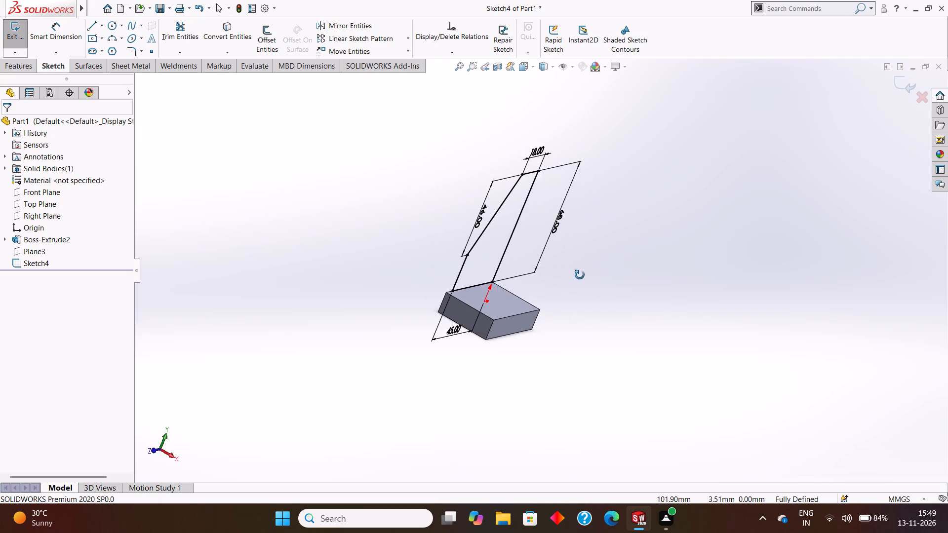
pyautogui.moveTo(580, 275); pyautogui.dragTo(555, 279, button='middle')
pyautogui.moveTo(558, 265); pyautogui.dragTo(556, 282, button='middle')
pyautogui.moveTo(555, 270); pyautogui.dragTo(555, 283, button='middle')
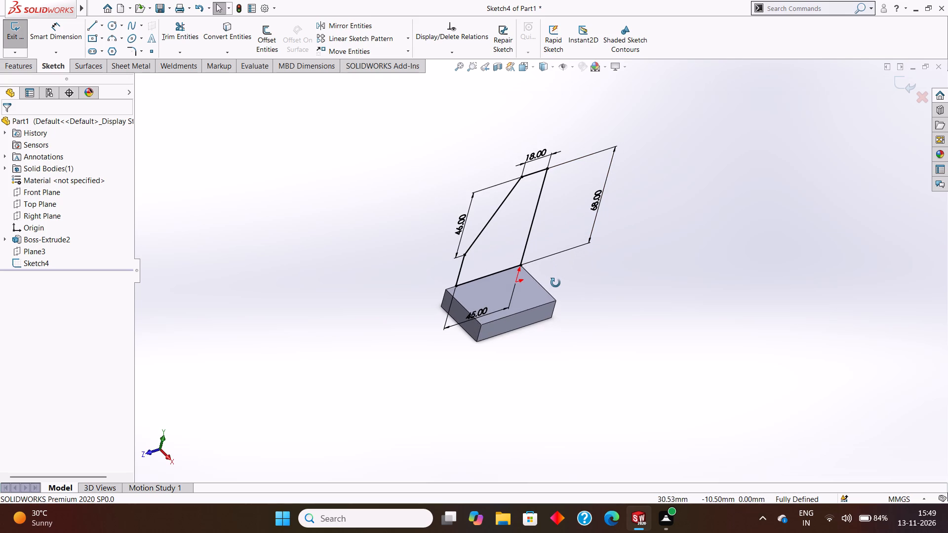
pyautogui.moveTo(555, 283); pyautogui.dragTo(555, 281, button='middle')
pyautogui.moveTo(557, 275); pyautogui.dragTo(557, 262, button='middle')
pyautogui.middleClick(559, 262)
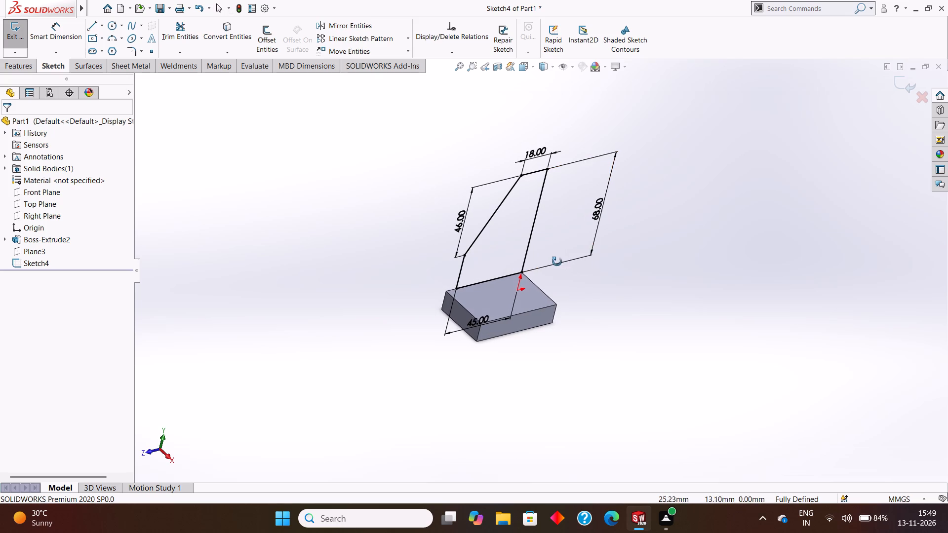
pyautogui.moveTo(565, 264); pyautogui.dragTo(560, 261, button='middle')
pyautogui.moveTo(555, 259); pyautogui.dragTo(554, 258, button='middle')
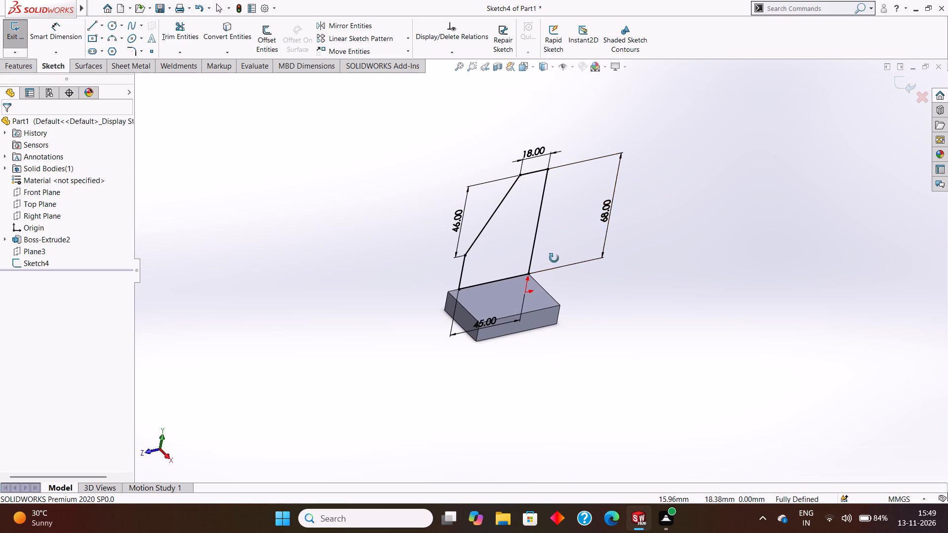
pyautogui.moveTo(554, 258); pyautogui.dragTo(539, 254, button='middle')
pyautogui.moveTo(554, 254); pyautogui.dragTo(568, 250, button='middle')
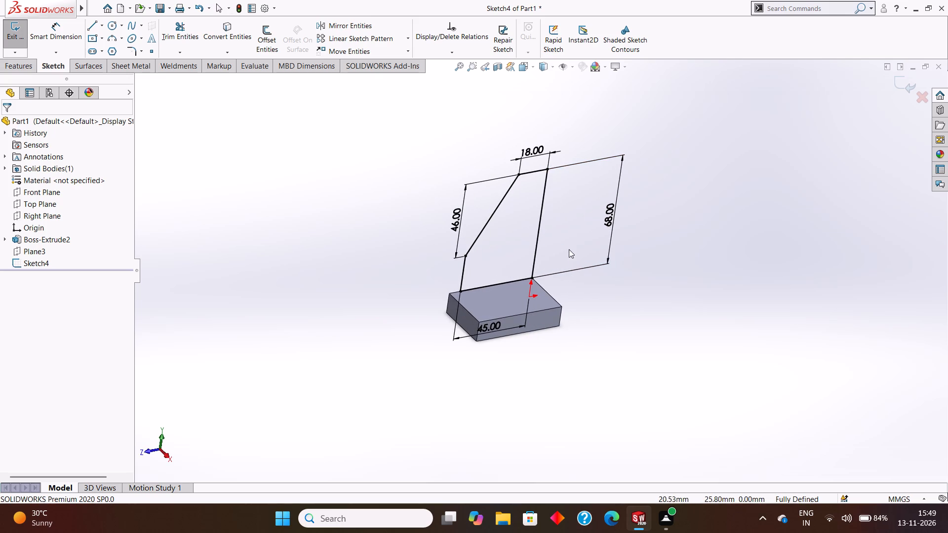
pyautogui.middleClick(569, 249)
pyautogui.moveTo(572, 249); pyautogui.dragTo(578, 250, button='middle')
pyautogui.moveTo(579, 251); pyautogui.dragTo(576, 251, button='middle')
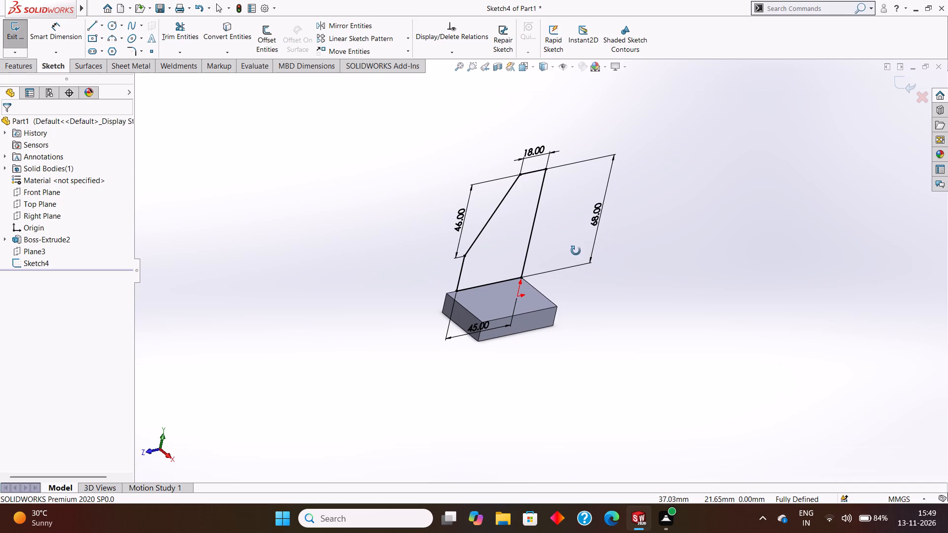
pyautogui.moveTo(576, 251); pyautogui.dragTo(573, 250, button='middle')
pyautogui.middleClick(573, 250)
pyautogui.middleClick(575, 251)
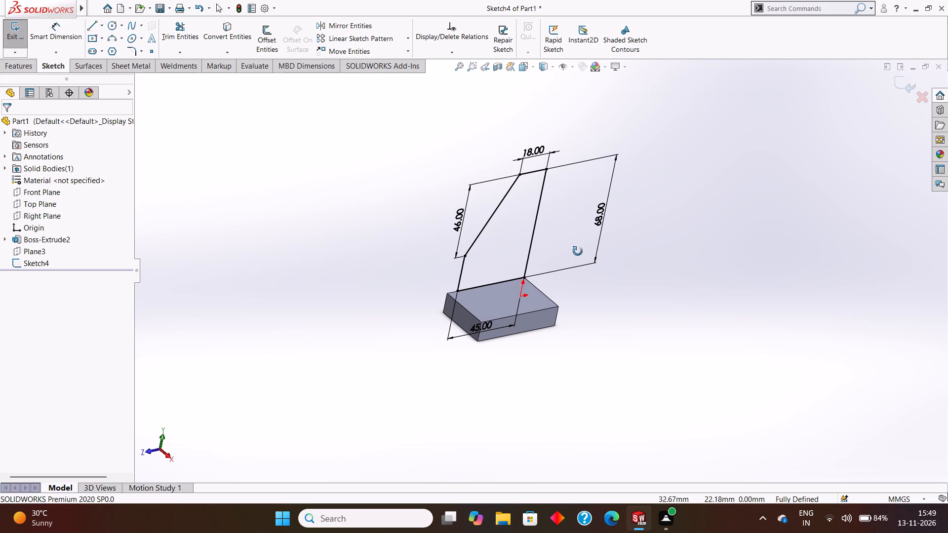
pyautogui.middleClick(578, 251)
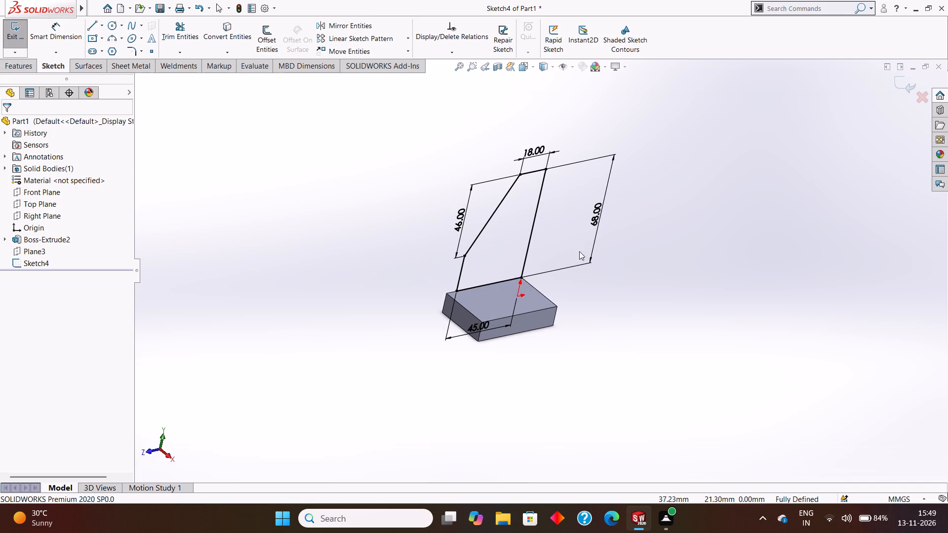
pyautogui.middleClick(579, 251)
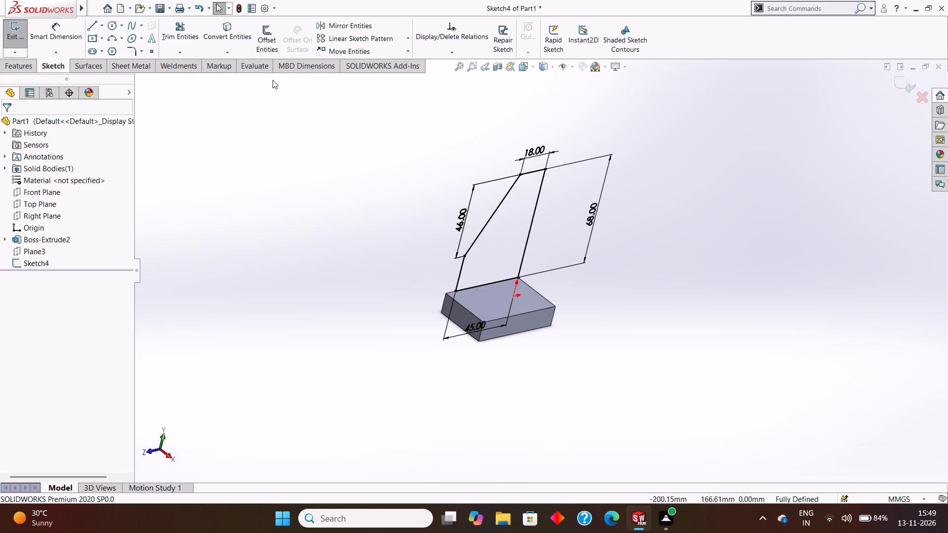
# Trim away all five lines of the upright's profile sketch, leaving only the base block.
pyautogui.click(178, 36)
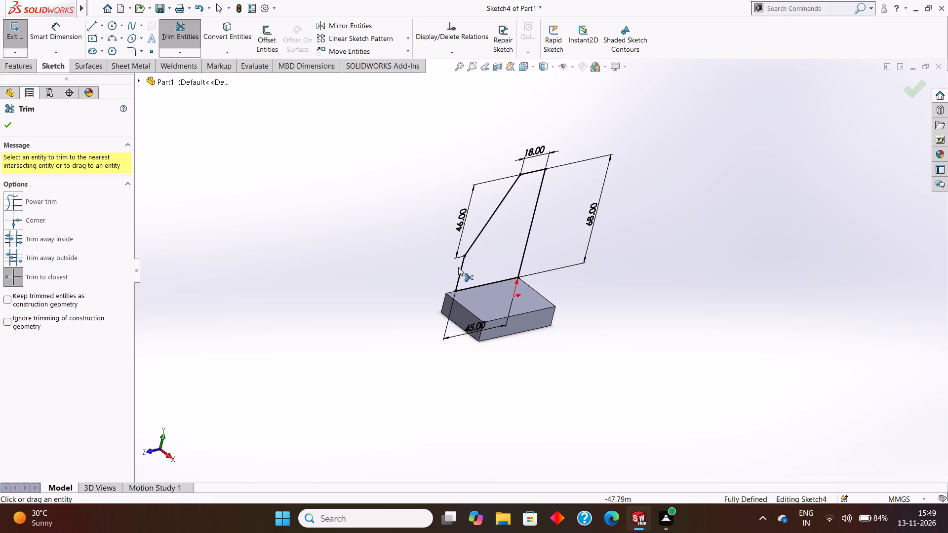
pyautogui.click(460, 267)
pyautogui.click(478, 236)
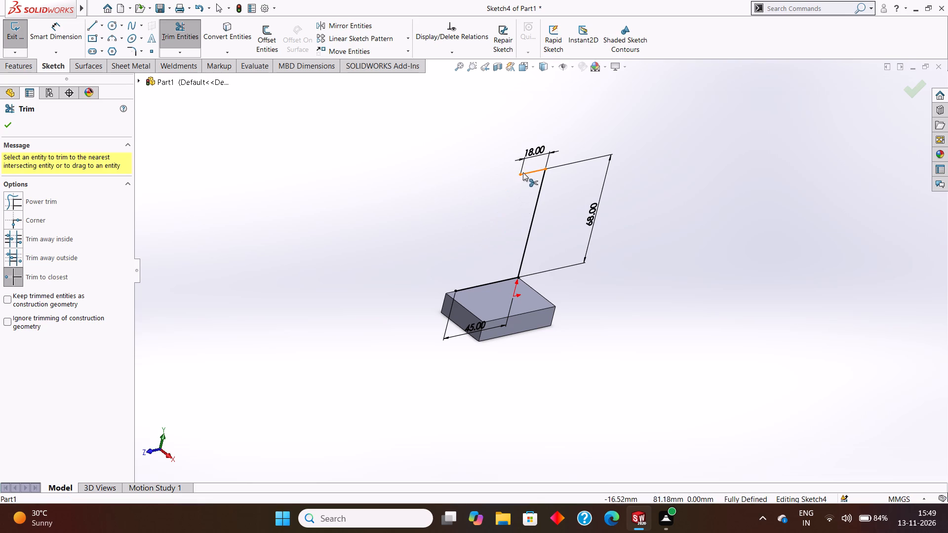
pyautogui.click(523, 172)
pyautogui.click(541, 187)
pyautogui.click(504, 280)
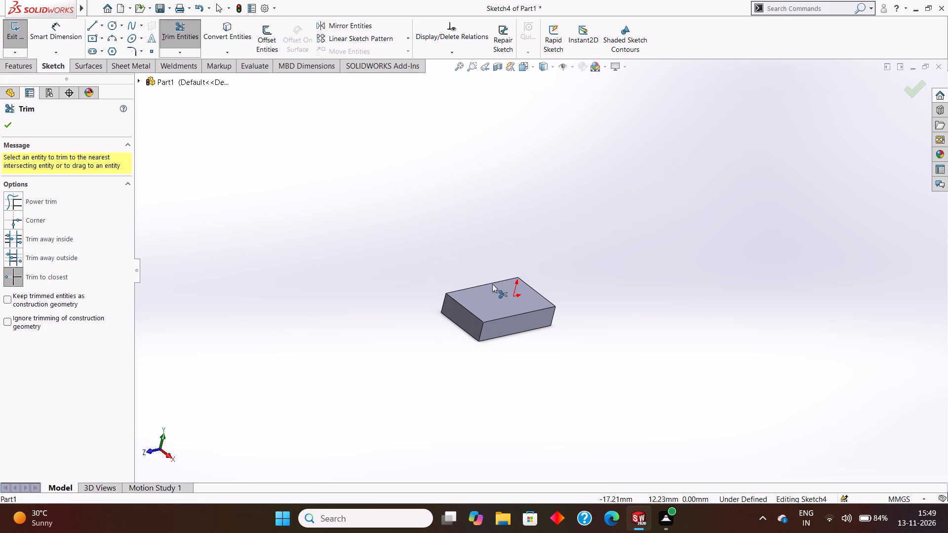
pyautogui.moveTo(533, 296); pyautogui.dragTo(506, 292, button='middle')
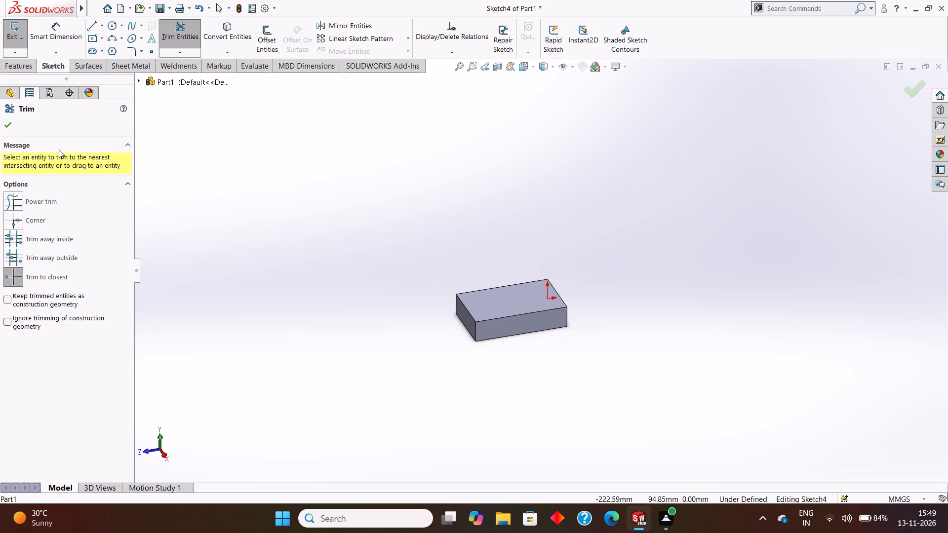
pyautogui.click(7, 123)
# Examine the base block's top, side and end faces from several angles to choose where to rebuild the upright.
pyautogui.moveTo(475, 303); pyautogui.dragTo(481, 299, button='middle')
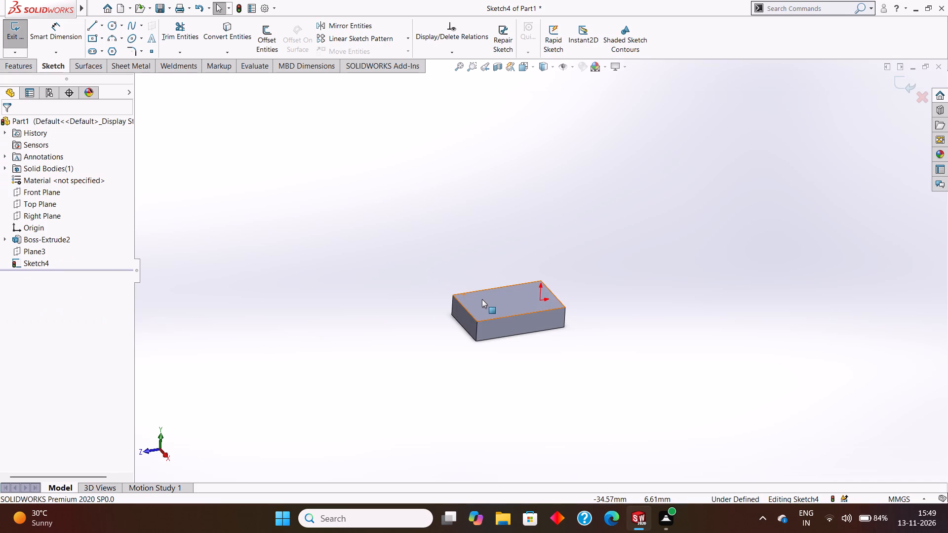
pyautogui.moveTo(483, 299); pyautogui.dragTo(489, 303, button='middle')
pyautogui.middleClick(496, 302)
pyautogui.moveTo(502, 304); pyautogui.dragTo(502, 301, button='middle')
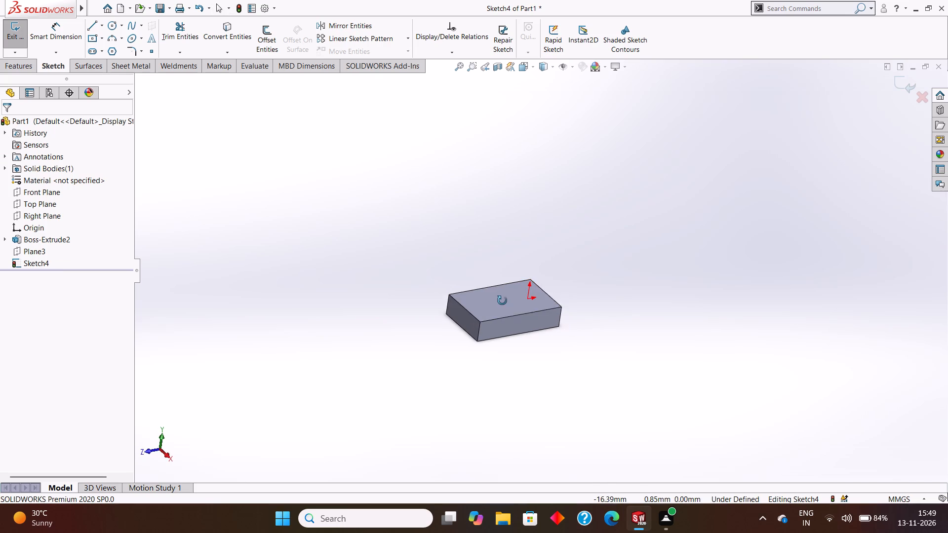
pyautogui.moveTo(502, 301); pyautogui.dragTo(502, 300, button='middle')
pyautogui.moveTo(502, 300); pyautogui.dragTo(503, 306, button='middle')
pyautogui.moveTo(503, 304); pyautogui.dragTo(514, 308, button='middle')
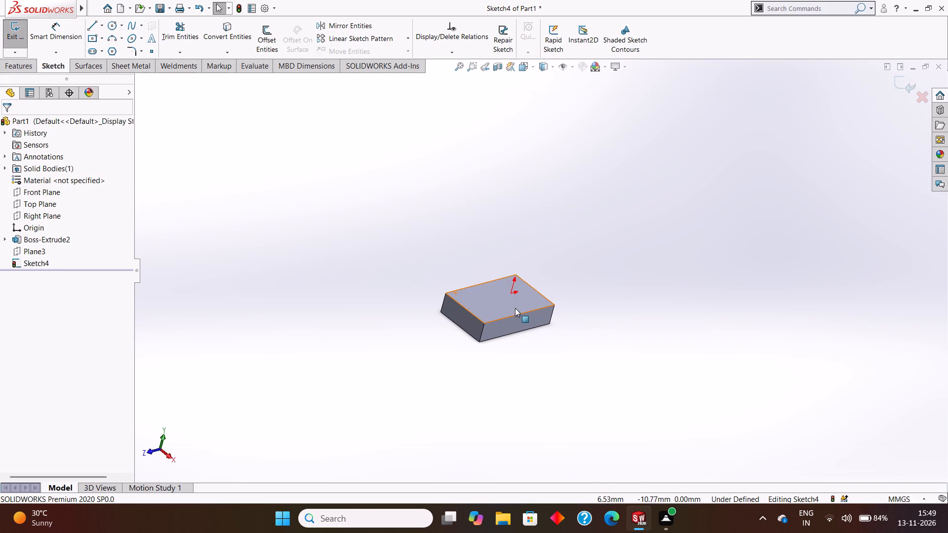
pyautogui.moveTo(515, 306); pyautogui.dragTo(523, 308, button='middle')
pyautogui.moveTo(524, 308); pyautogui.dragTo(555, 304, button='middle')
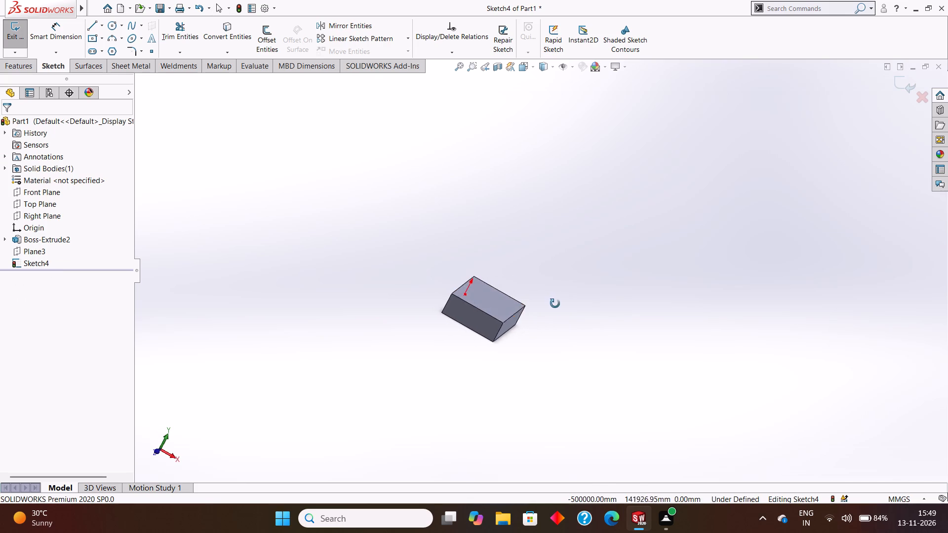
pyautogui.moveTo(555, 304); pyautogui.dragTo(555, 304, button='middle')
pyautogui.moveTo(500, 312); pyautogui.dragTo(524, 357, button='middle')
pyautogui.moveTo(489, 314); pyautogui.dragTo(492, 332, button='middle')
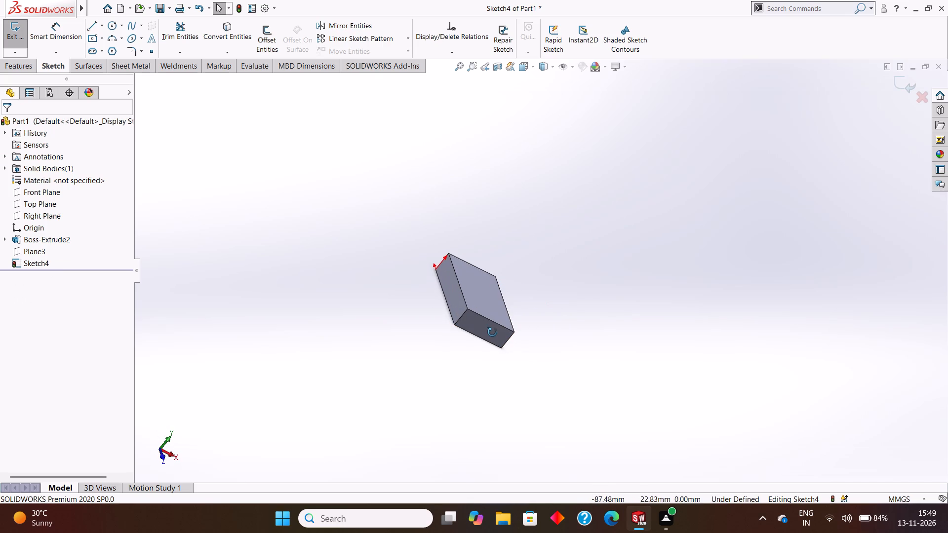
pyautogui.moveTo(492, 332); pyautogui.dragTo(487, 330, button='middle')
# Exit the emptied profile sketch.
pyautogui.click(20, 37)
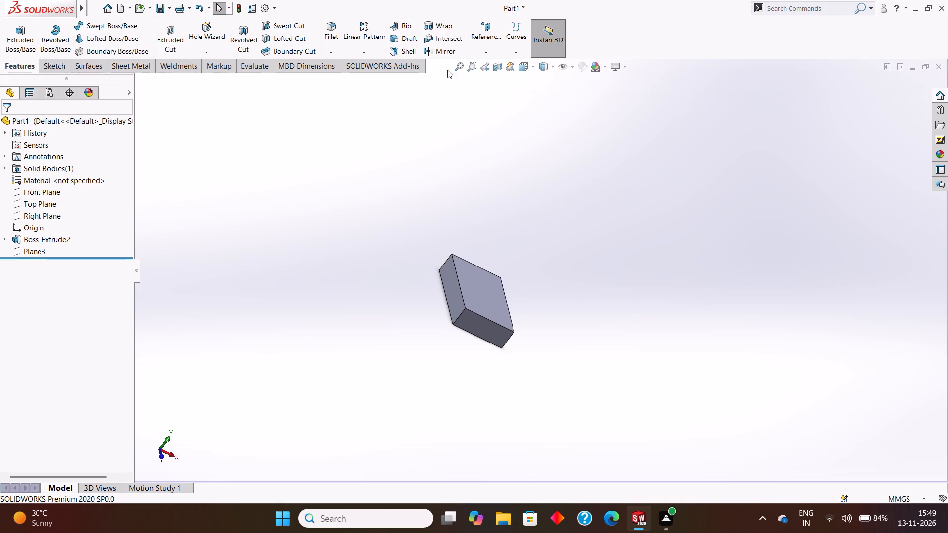
# Create a reference plane offset 52 mm from the Front Plane, at the end of the base block.
pyautogui.click(483, 53)
pyautogui.click(490, 61)
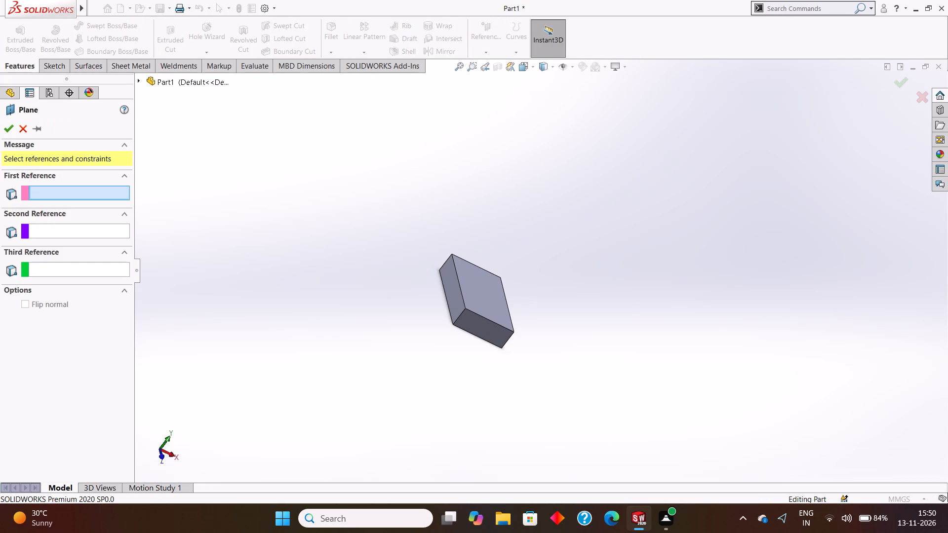
pyautogui.click(141, 78)
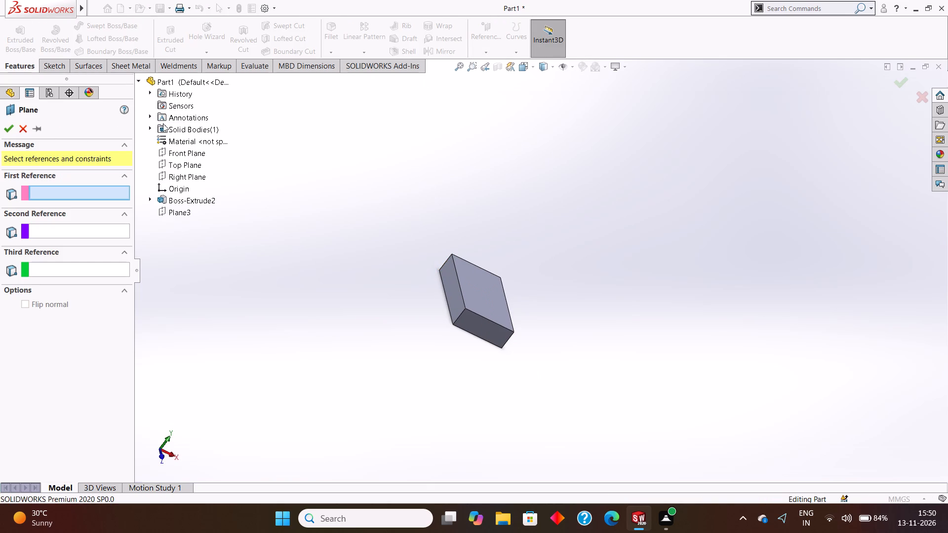
pyautogui.click(178, 152)
pyautogui.moveTo(392, 162); pyautogui.dragTo(352, 140, button='middle')
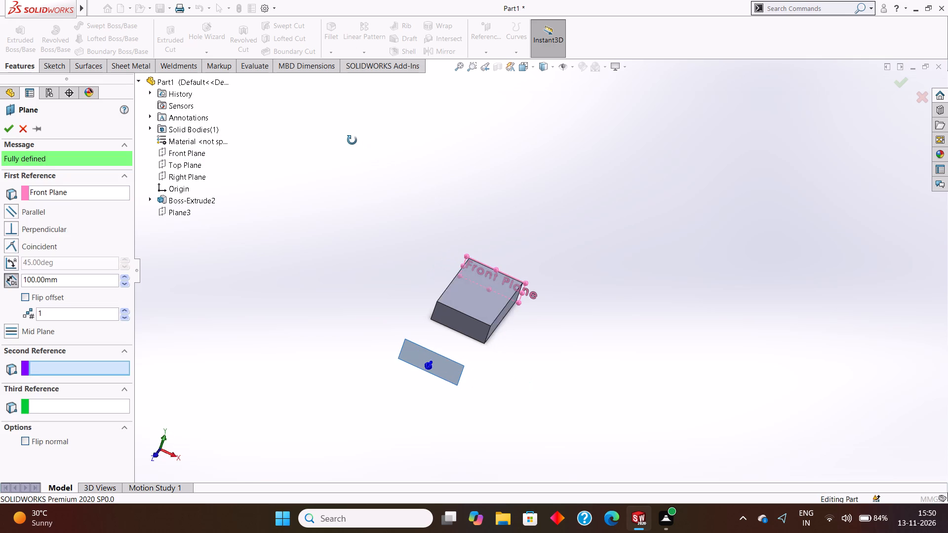
pyautogui.moveTo(352, 140); pyautogui.dragTo(351, 139, button='middle')
pyautogui.click(67, 278)
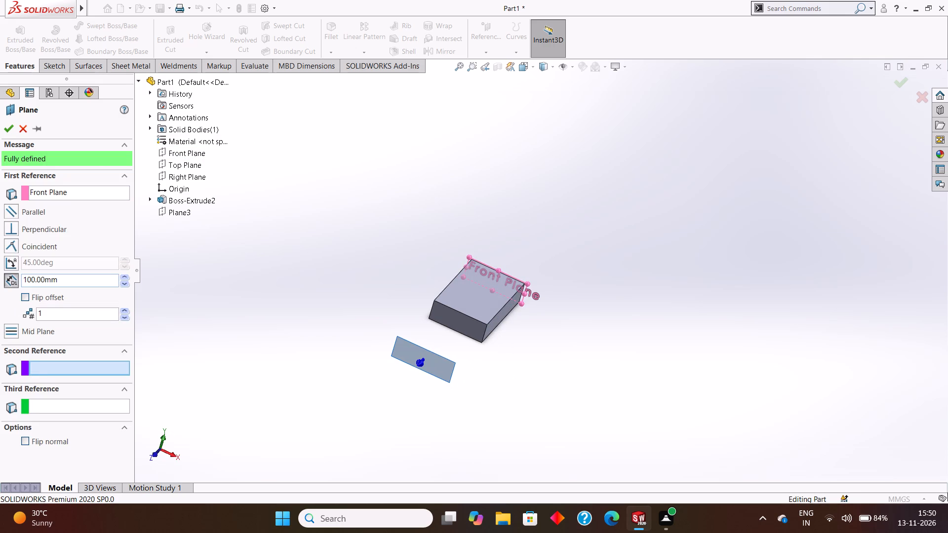
pyautogui.moveTo(79, 279); pyautogui.dragTo(4, 278)
pyautogui.press('3')
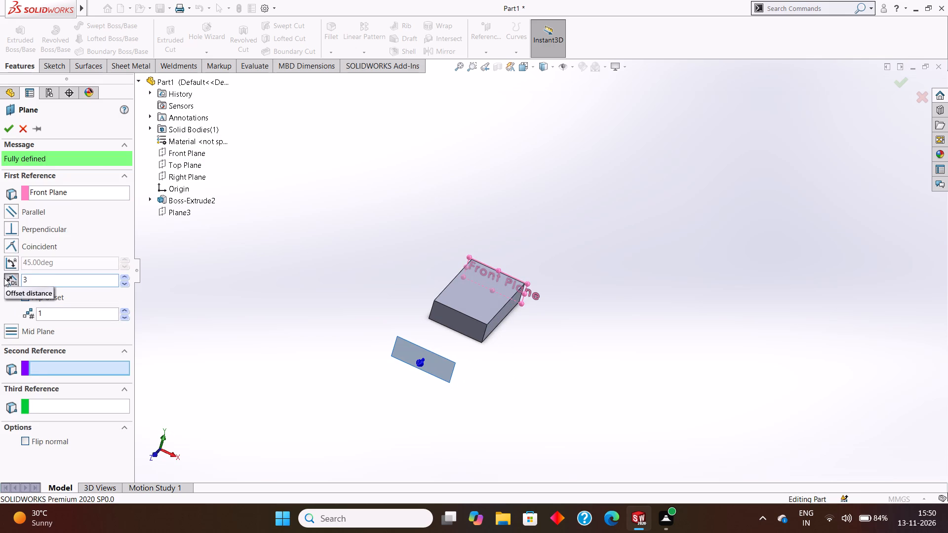
pyautogui.press('BackSpace')
pyautogui.press('BackSpace')
pyautogui.write('52')
pyautogui.press('Return')
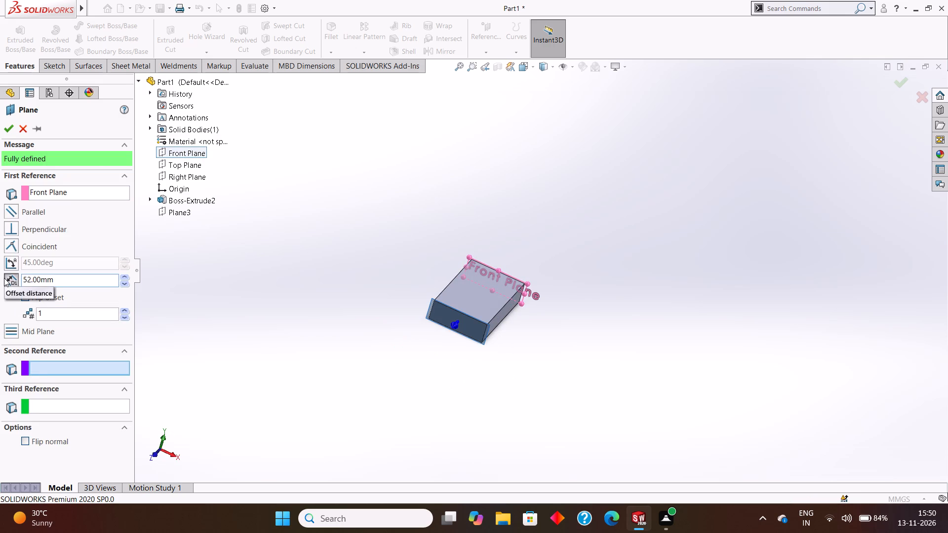
pyautogui.scroll(-2, 526, 350)
pyautogui.moveTo(510, 309); pyautogui.dragTo(463, 353, button='middle')
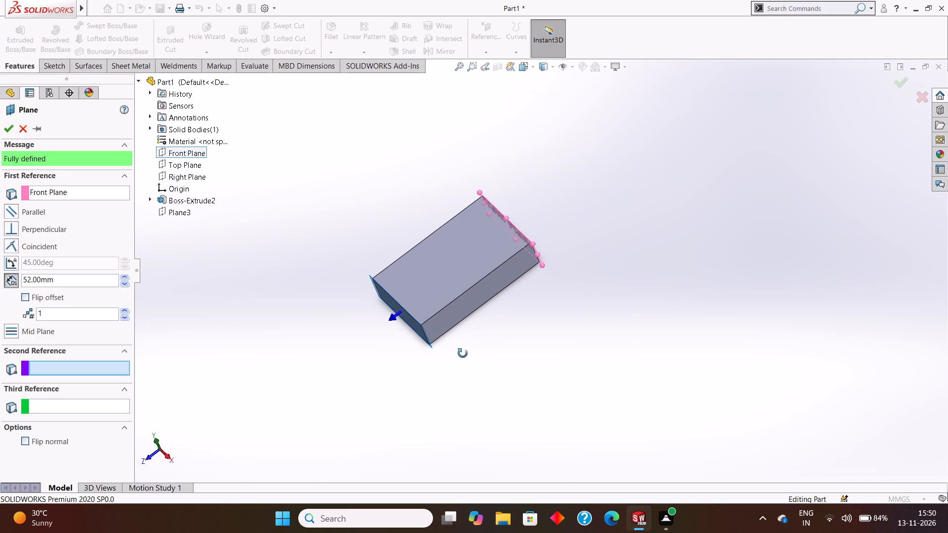
pyautogui.moveTo(463, 353); pyautogui.dragTo(463, 353, button='middle')
pyautogui.click(6, 129)
# Open a new sketch on the 52 mm offset plane and view it face-on.
pyautogui.moveTo(441, 317); pyautogui.dragTo(462, 288, button='middle')
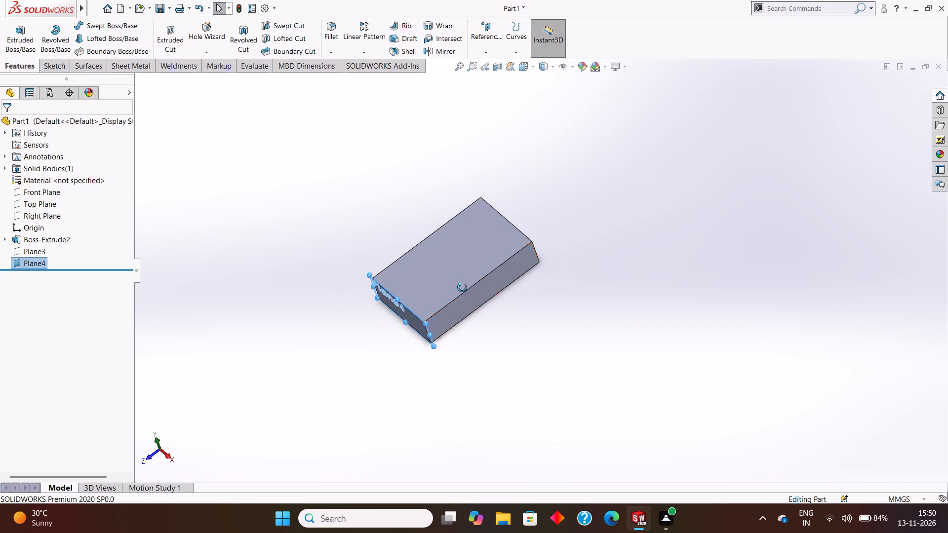
pyautogui.moveTo(462, 288); pyautogui.dragTo(497, 257, button='middle')
pyautogui.moveTo(447, 329); pyautogui.dragTo(467, 315, button='middle')
pyautogui.moveTo(423, 328); pyautogui.dragTo(455, 361, button='middle')
pyautogui.scroll(-4, 476, 317)
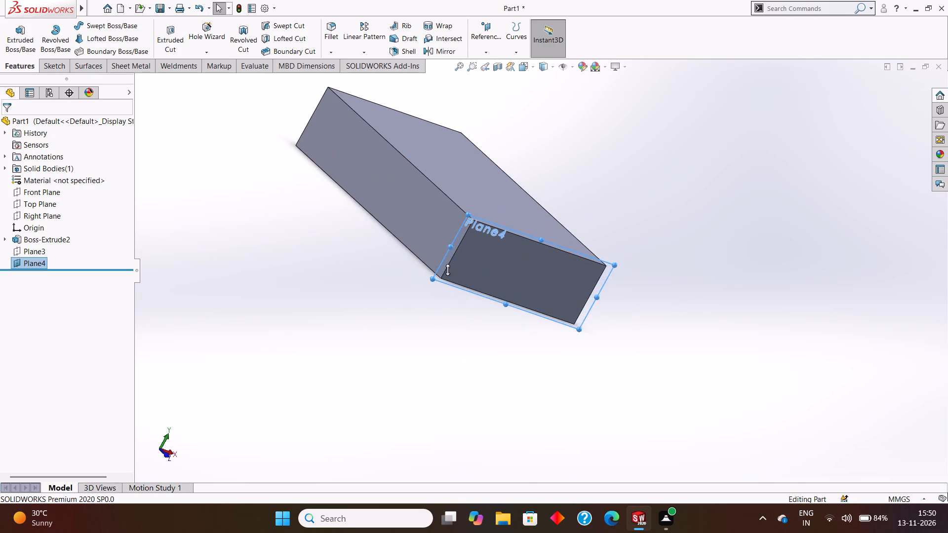
pyautogui.scroll(-2, 447, 269)
pyautogui.moveTo(443, 252); pyautogui.dragTo(397, 219, button='middle')
pyautogui.click(450, 197)
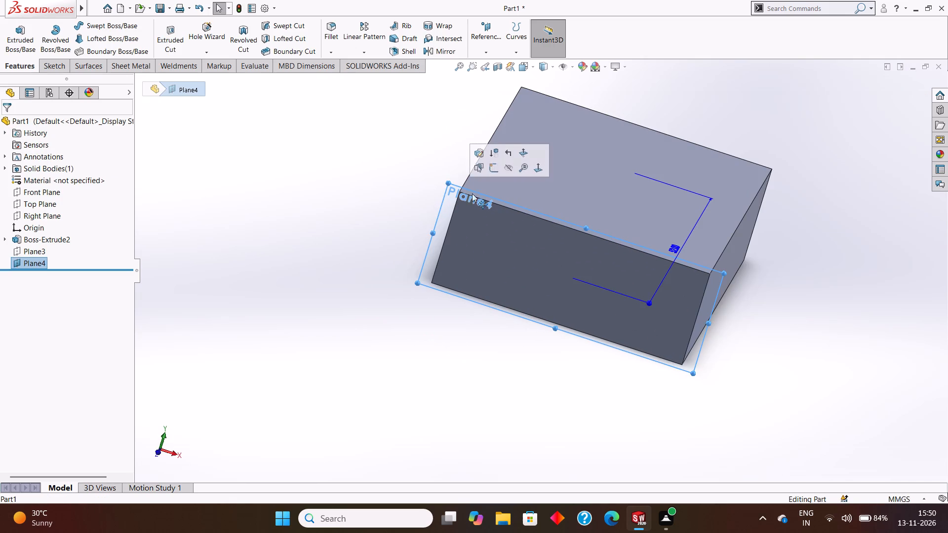
pyautogui.click(493, 167)
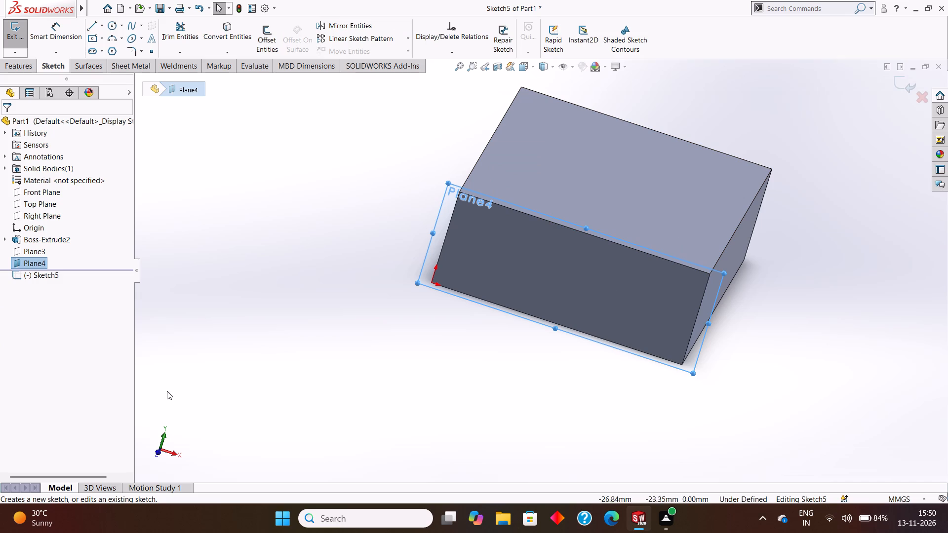
pyautogui.hotkey('ctrl', '8')
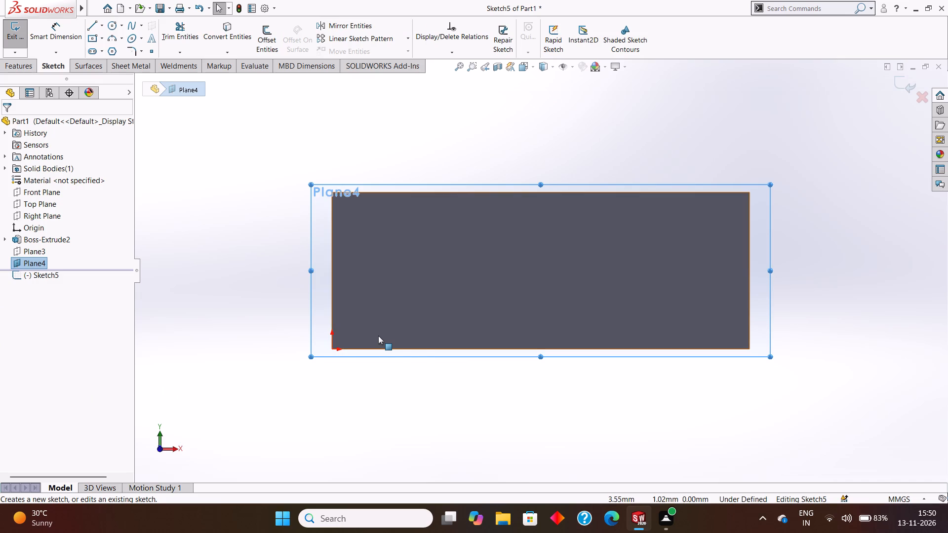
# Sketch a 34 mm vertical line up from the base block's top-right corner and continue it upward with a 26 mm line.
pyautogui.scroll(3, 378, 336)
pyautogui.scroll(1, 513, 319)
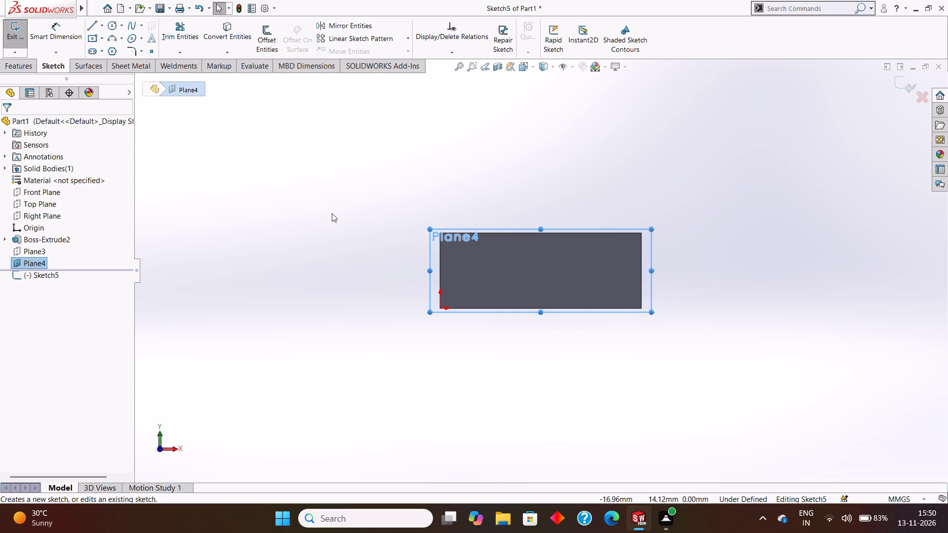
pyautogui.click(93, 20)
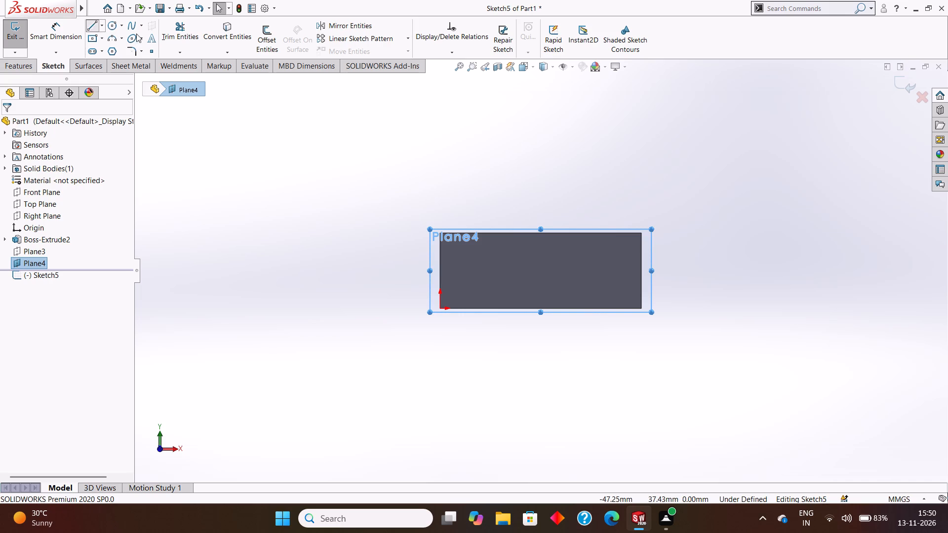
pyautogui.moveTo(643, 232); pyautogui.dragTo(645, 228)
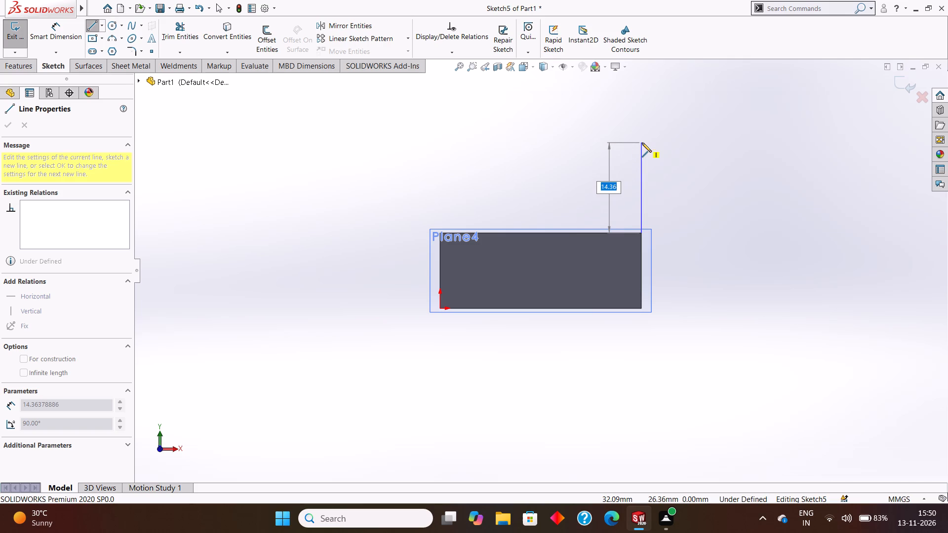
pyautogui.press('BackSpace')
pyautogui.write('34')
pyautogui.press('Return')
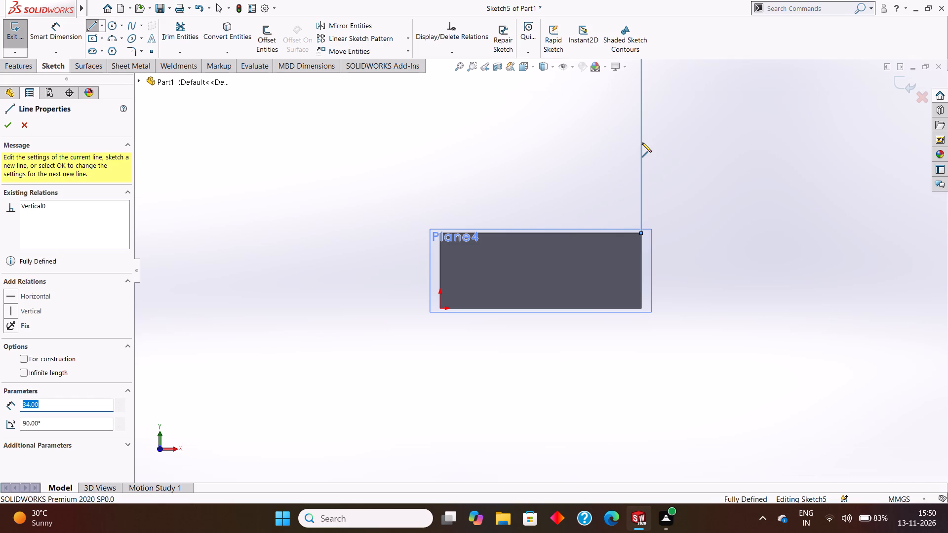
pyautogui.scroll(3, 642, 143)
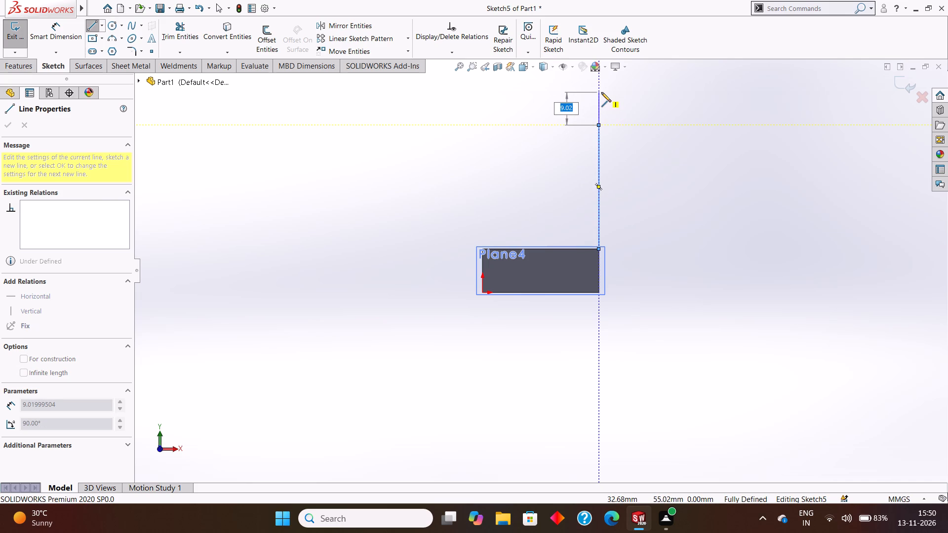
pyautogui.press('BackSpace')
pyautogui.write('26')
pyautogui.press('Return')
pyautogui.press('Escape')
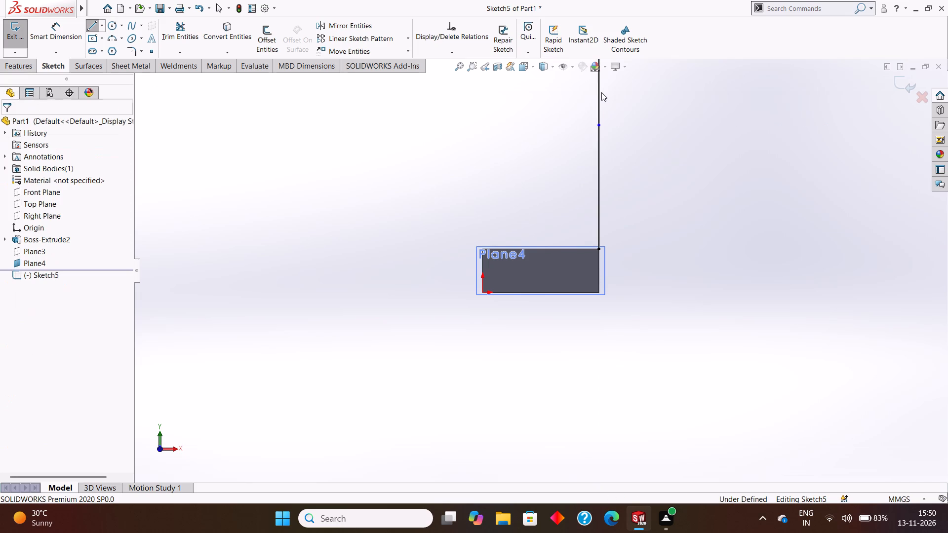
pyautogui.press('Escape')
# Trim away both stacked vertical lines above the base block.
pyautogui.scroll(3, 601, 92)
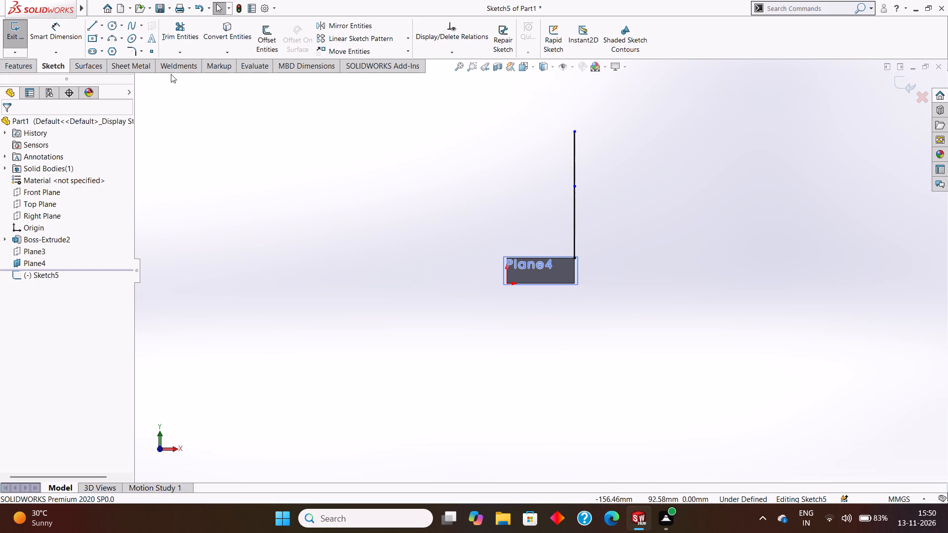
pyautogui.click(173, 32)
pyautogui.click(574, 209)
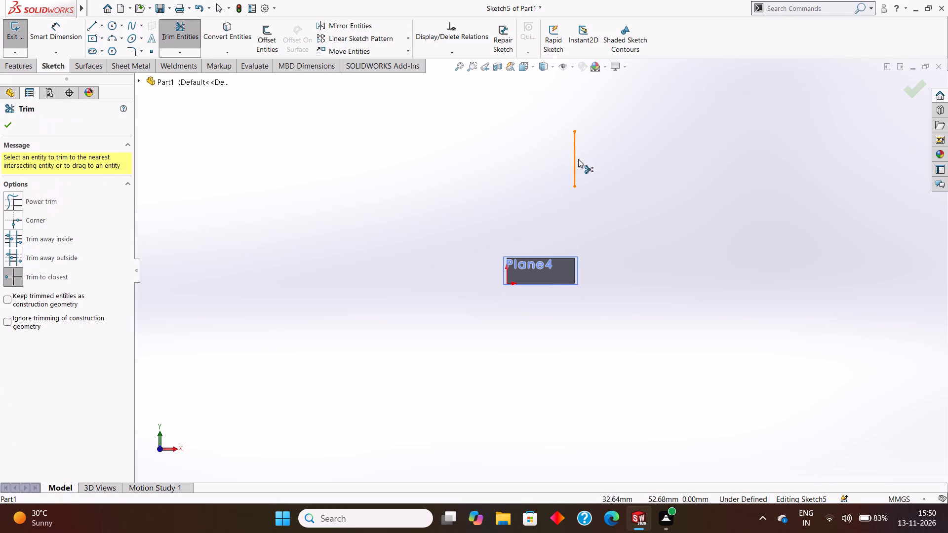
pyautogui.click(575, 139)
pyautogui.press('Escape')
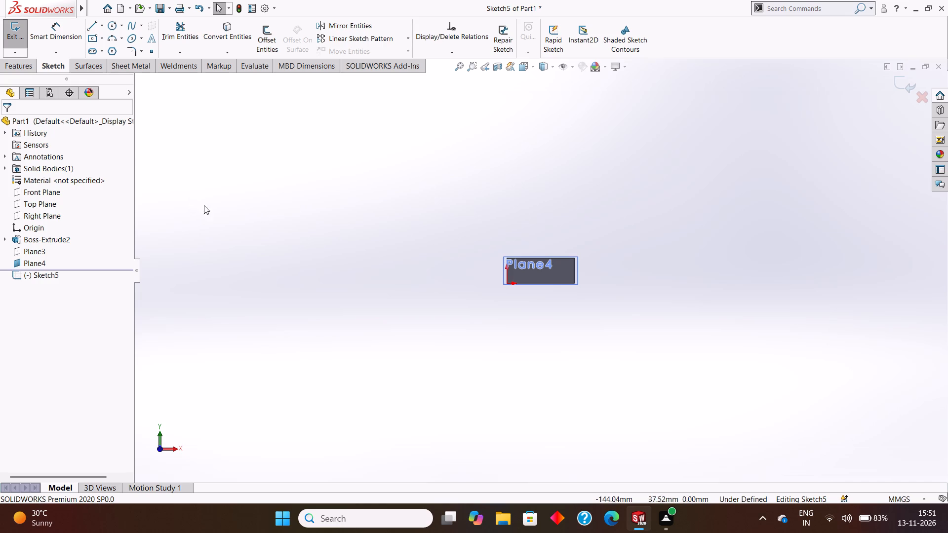
# Sketch a vertical line of 34+24 mm up from the base block's top-right corner.
pyautogui.click(94, 22)
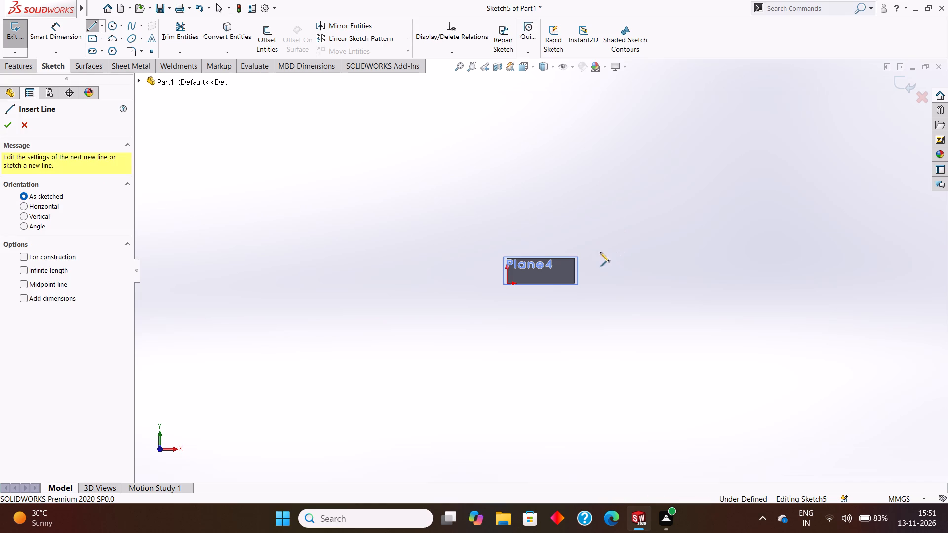
pyautogui.click(573, 258)
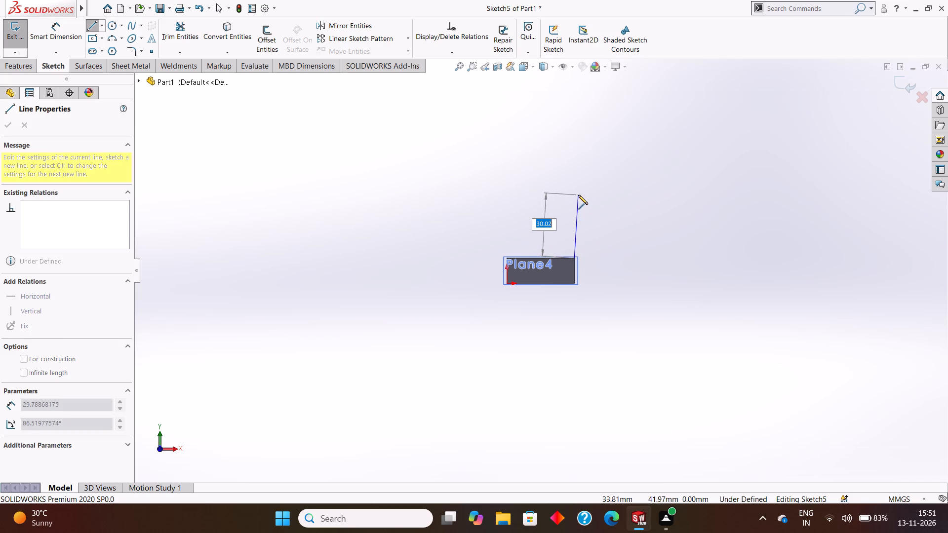
pyautogui.write('34')
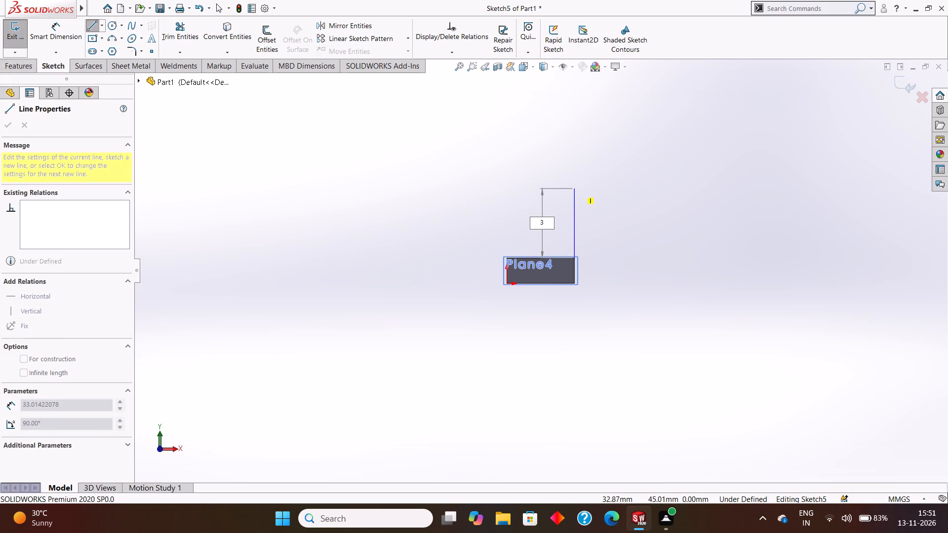
pyautogui.hotkey('shift', '+')
pyautogui.write('24')
pyautogui.press('Return')
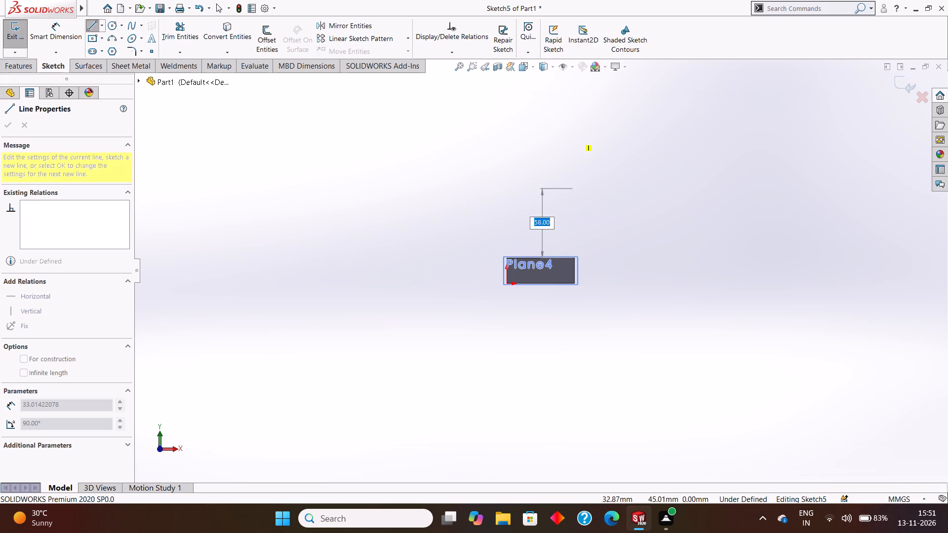
pyautogui.press('Escape')
pyautogui.press('Escape')
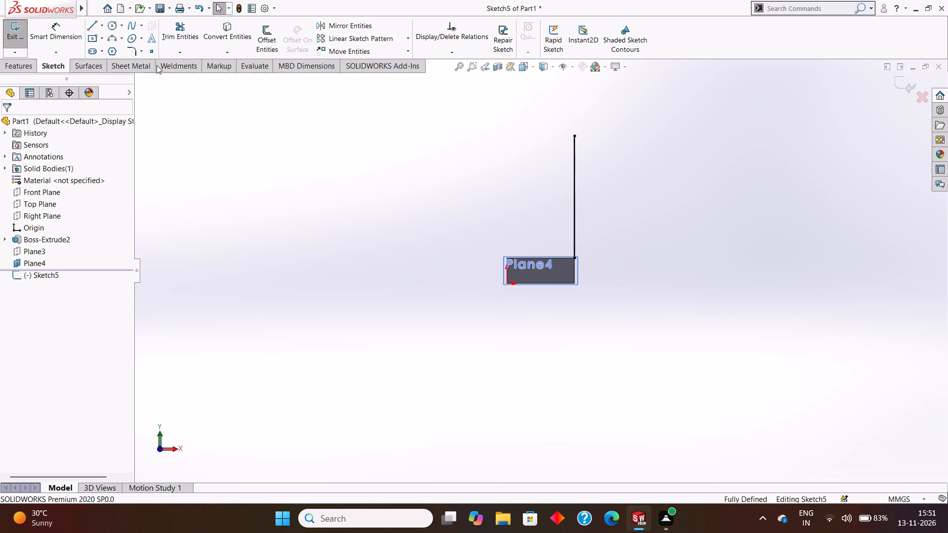
# Sketch an 18 mm horizontal line leftward from the upper end of the tall vertical line.
pyautogui.click(95, 26)
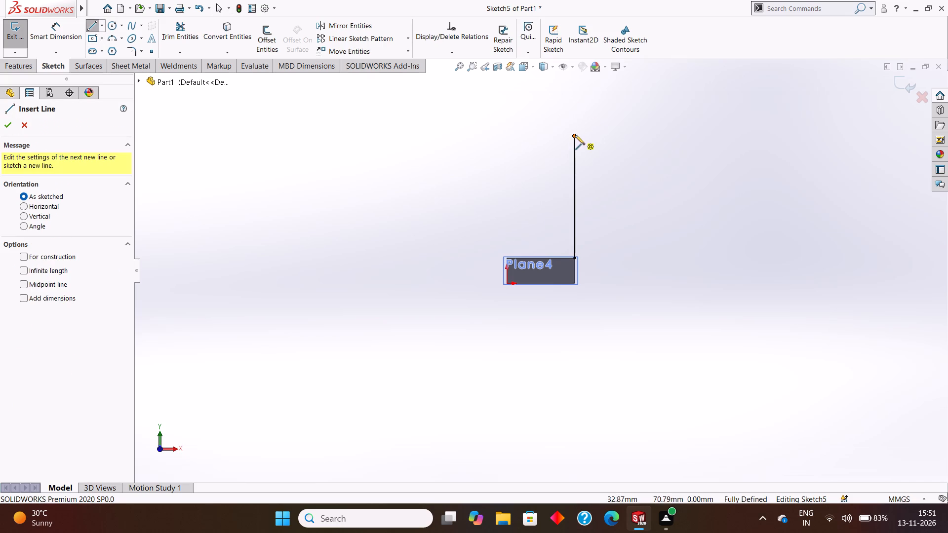
pyautogui.click(575, 135)
pyautogui.press('BackSpace')
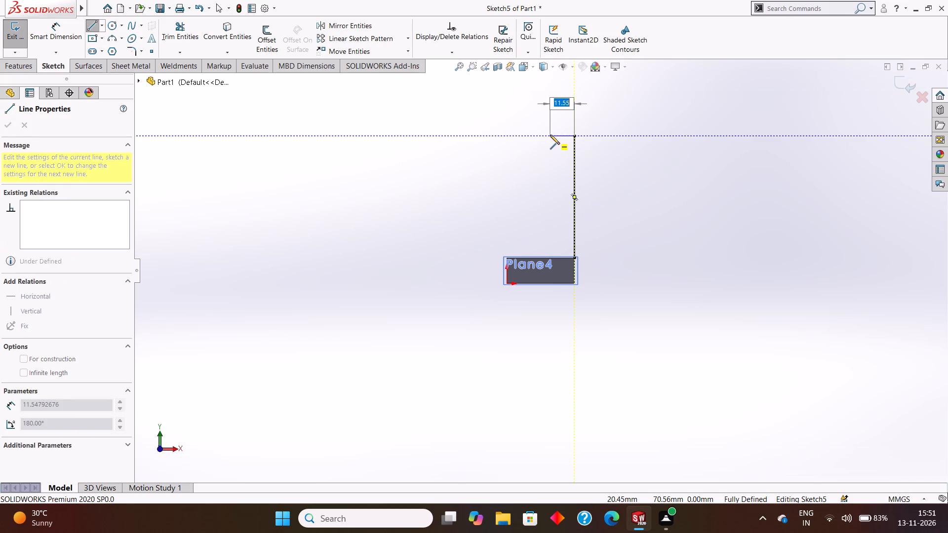
pyautogui.write('18')
pyautogui.press('Return')
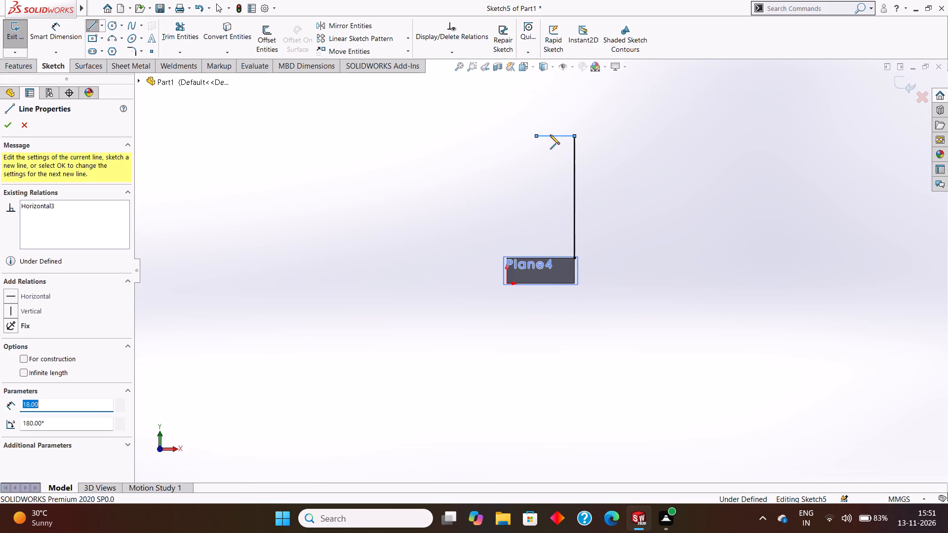
pyautogui.press('Escape')
pyautogui.press('Escape')
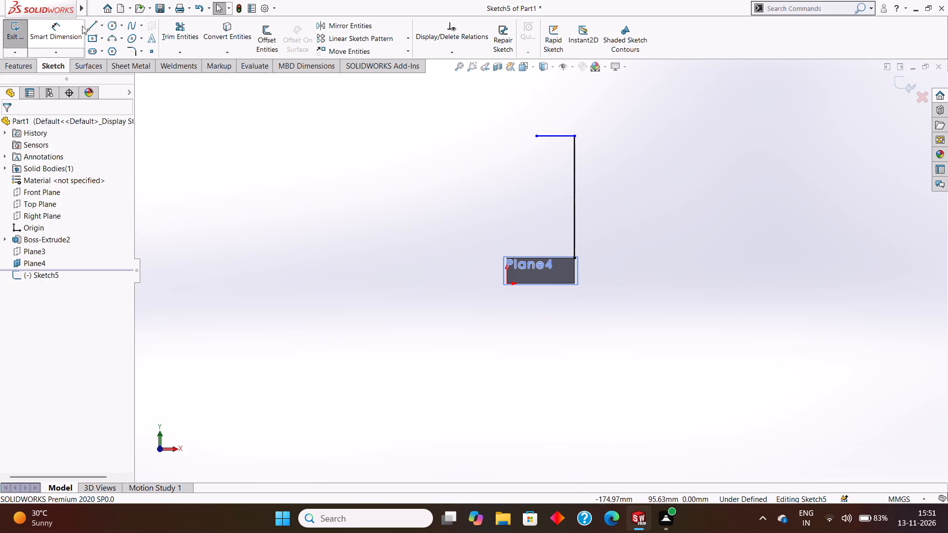
# Sketch a 7 mm line along the base block's top edge, starting from its top-left corner.
pyautogui.click(89, 26)
pyautogui.scroll(-4, 511, 257)
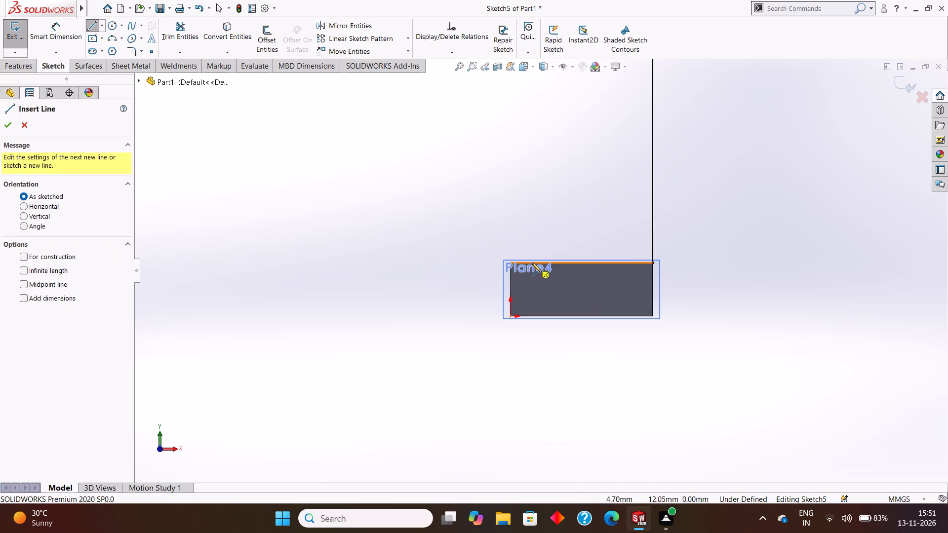
pyautogui.scroll(-7, 525, 258)
pyautogui.scroll(-3, 485, 270)
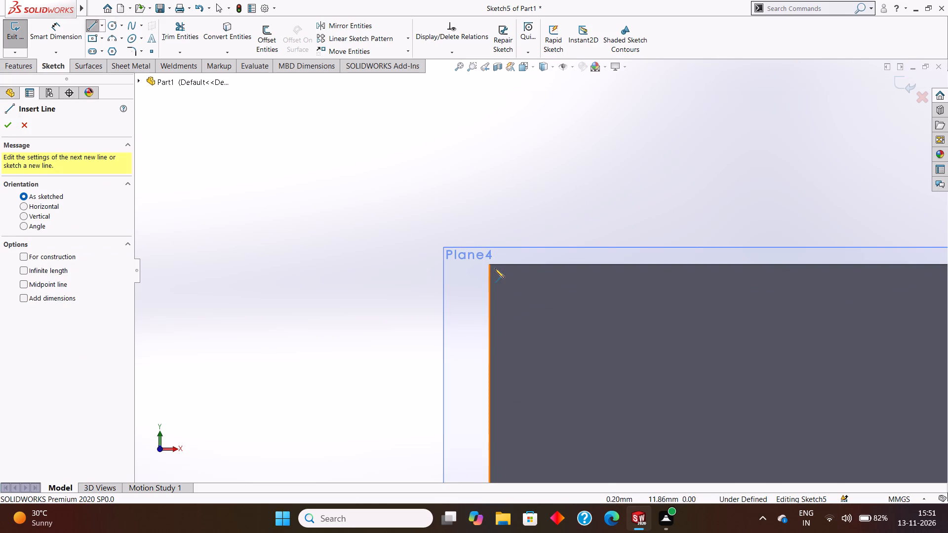
pyautogui.click(489, 264)
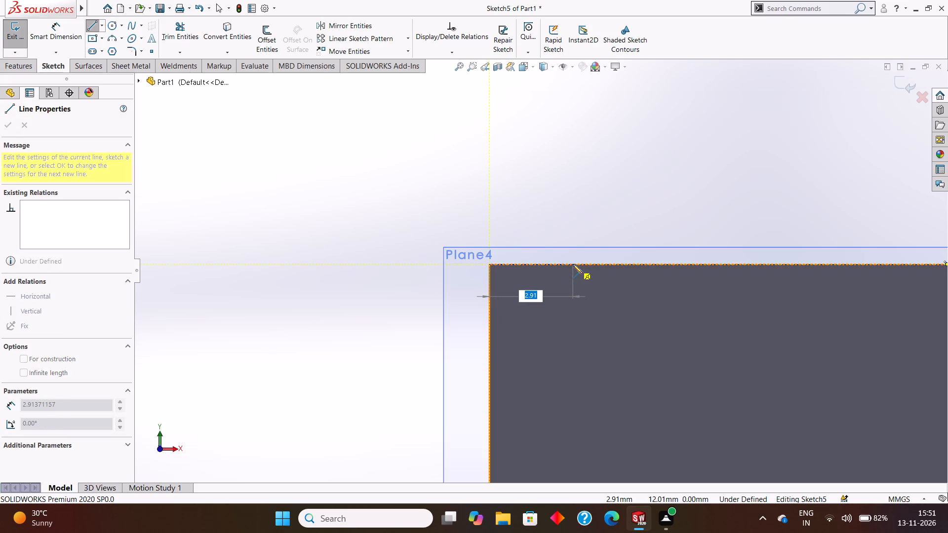
pyautogui.press('BackSpace')
pyautogui.press('7')
pyautogui.press('Return')
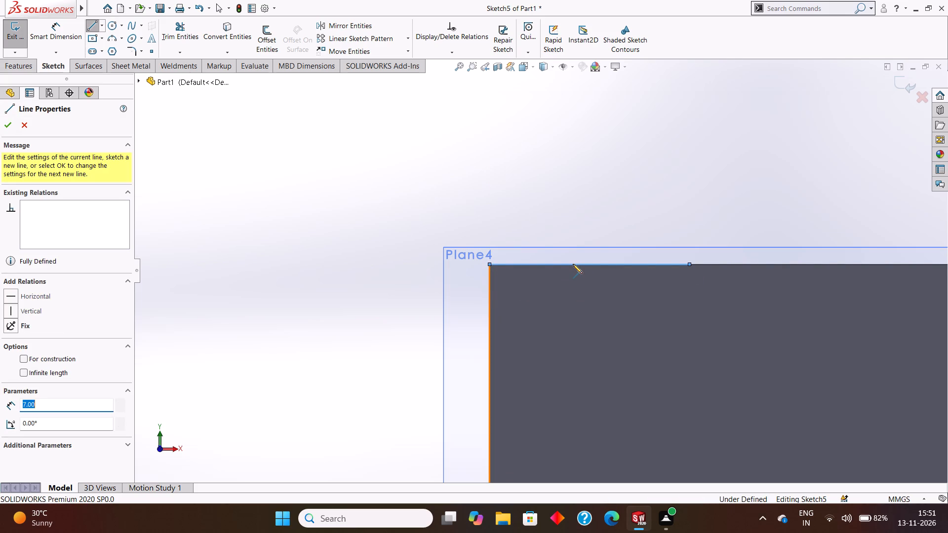
pyautogui.scroll(9, 696, 211)
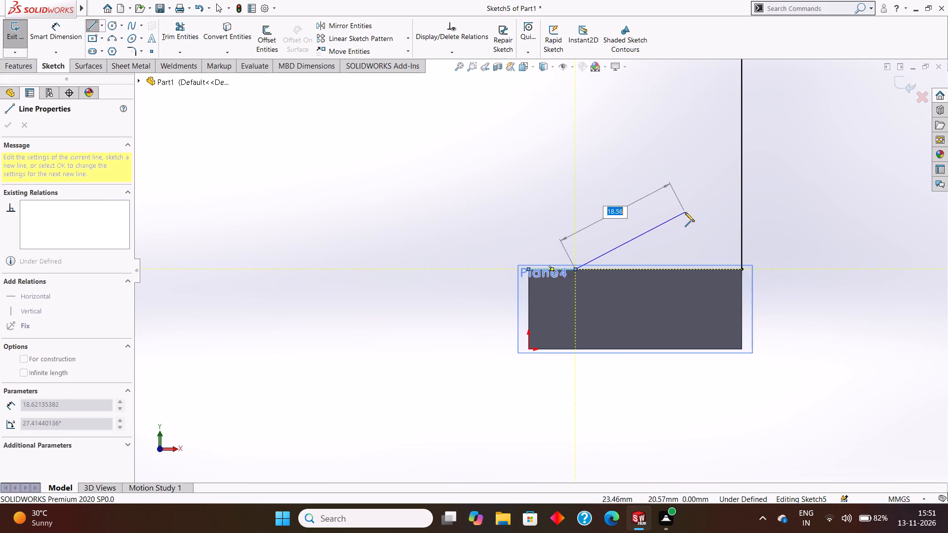
pyautogui.scroll(6, 684, 212)
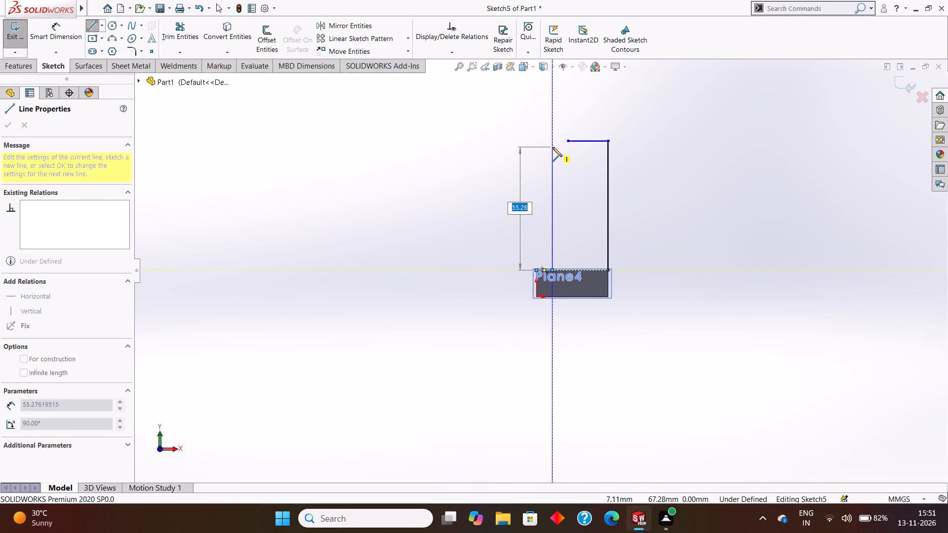
pyautogui.press('Escape')
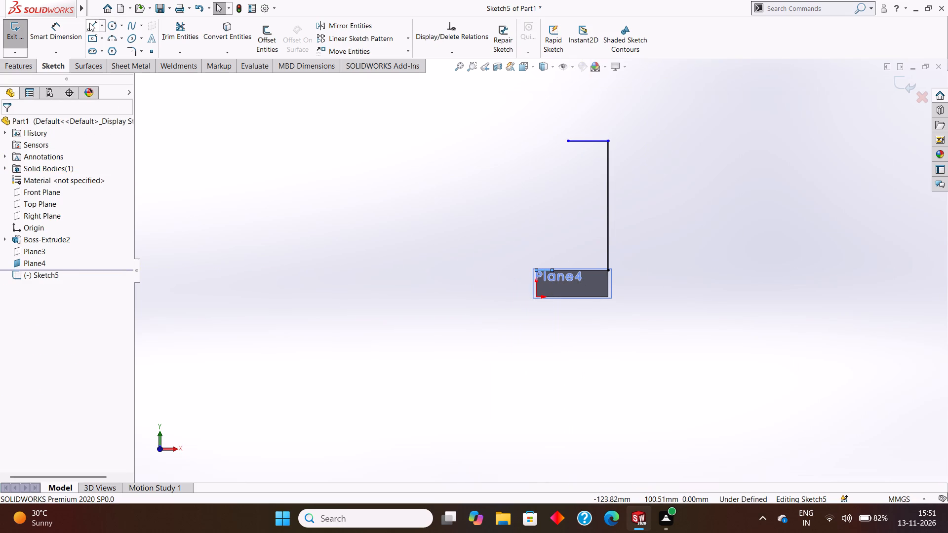
# Sketch a 34 mm vertical line up from the block's bottom edge, in line with the inner end of the 7 mm line.
pyautogui.click(89, 23)
pyautogui.scroll(-4, 552, 267)
pyautogui.press('Escape')
pyautogui.press('Escape')
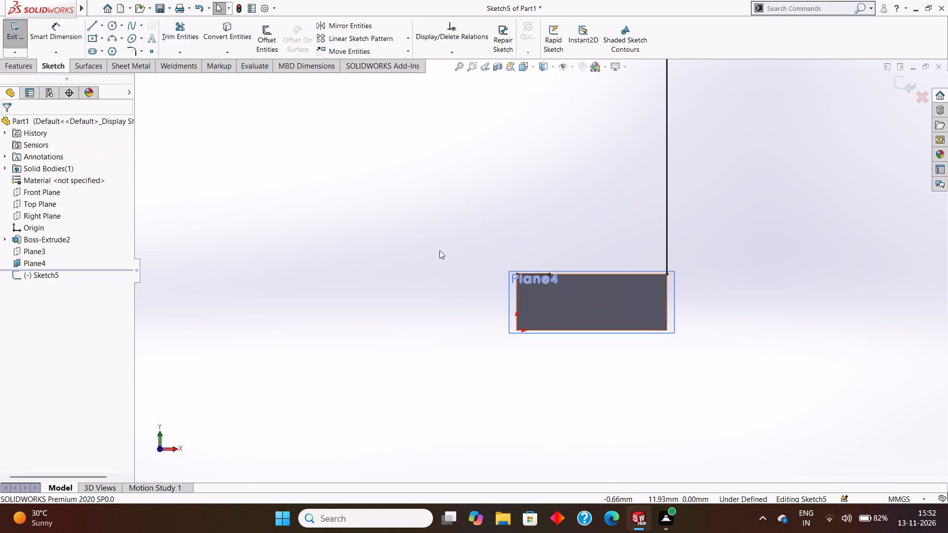
pyautogui.click(89, 25)
pyautogui.scroll(-3, 572, 274)
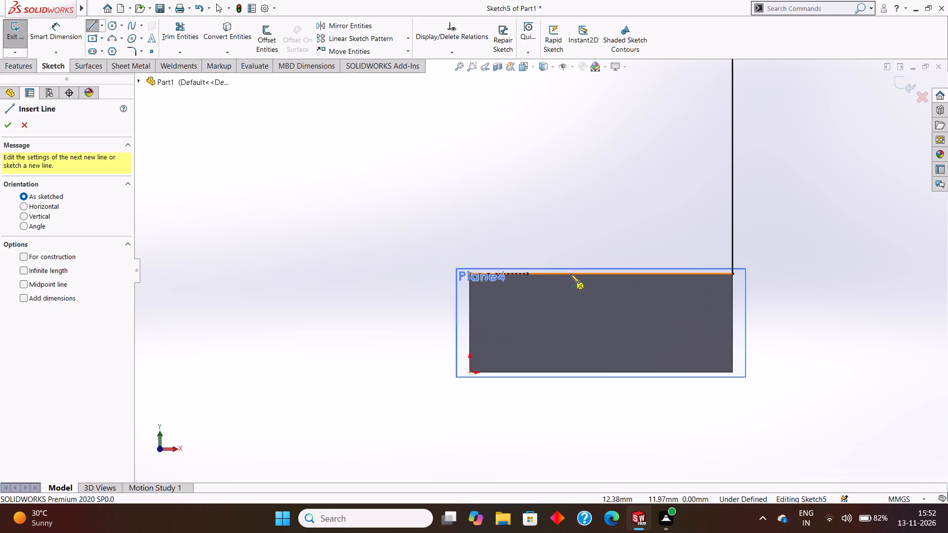
pyautogui.click(527, 371)
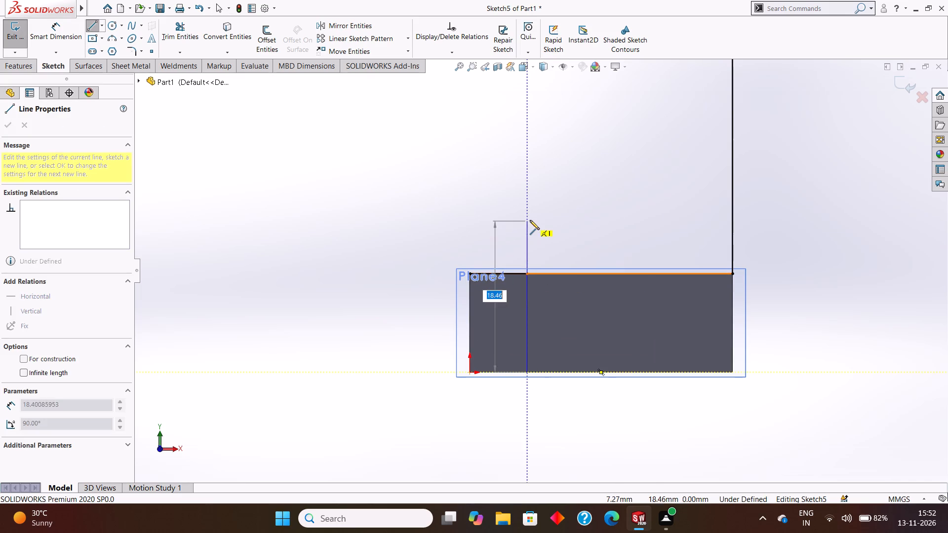
pyautogui.press('BackSpace')
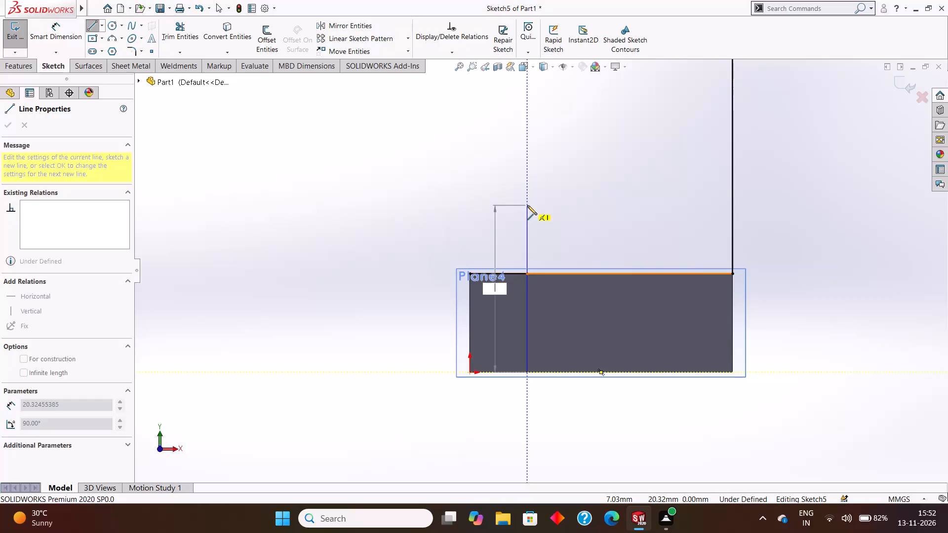
pyautogui.write('34')
pyautogui.press('Return')
pyautogui.scroll(1, 527, 205)
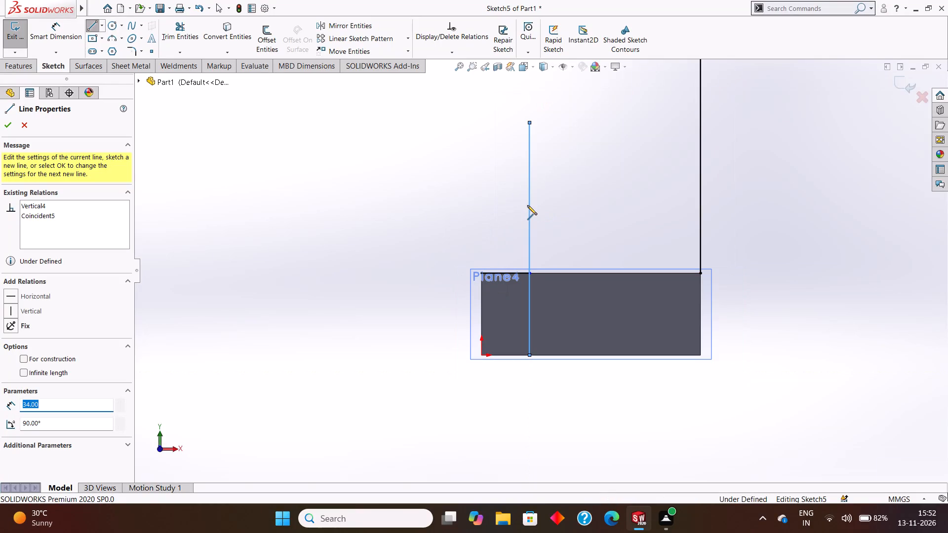
pyautogui.press('Escape')
pyautogui.press('Escape')
pyautogui.scroll(3, 567, 186)
pyautogui.press('Escape')
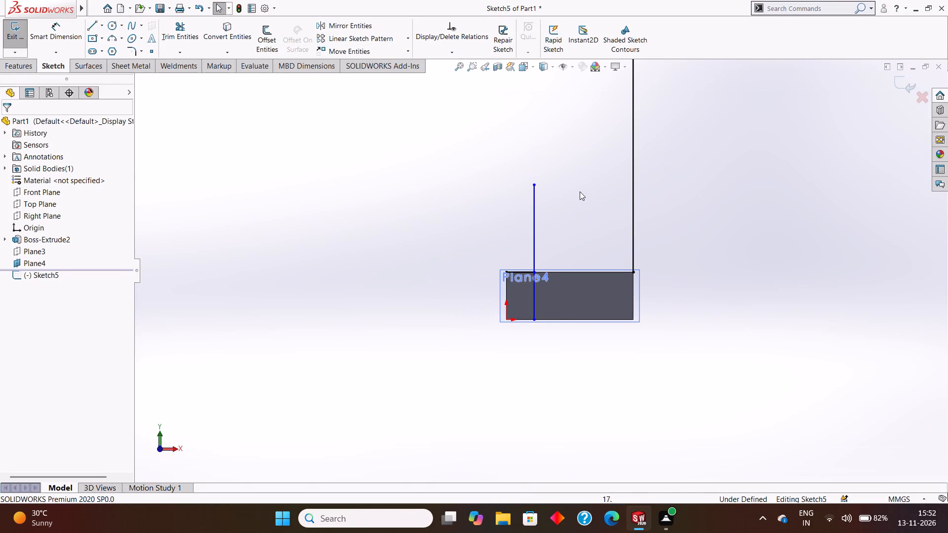
pyautogui.press('Escape')
pyautogui.scroll(3, 584, 194)
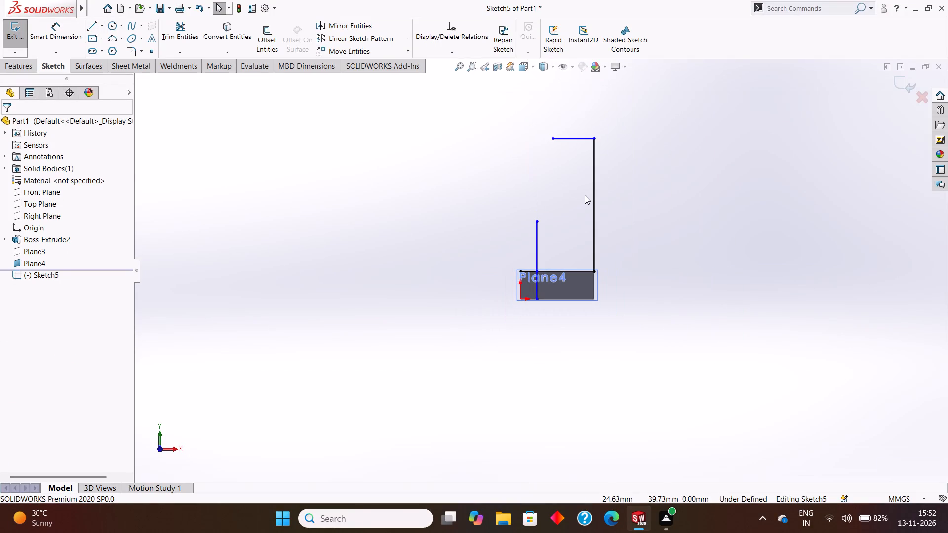
# Trim away the part of the short vertical line that lies inside the base block.
pyautogui.click(190, 31)
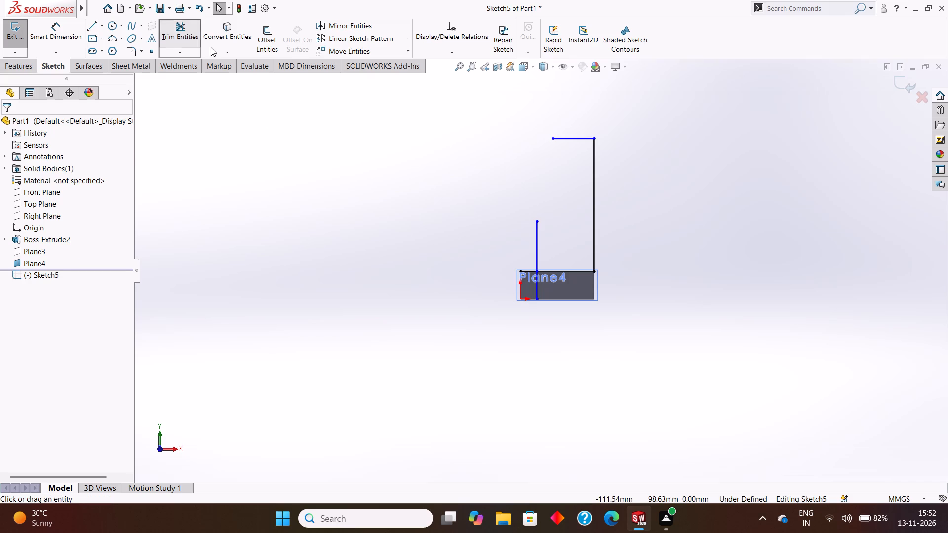
pyautogui.scroll(-4, 543, 289)
pyautogui.click(530, 271)
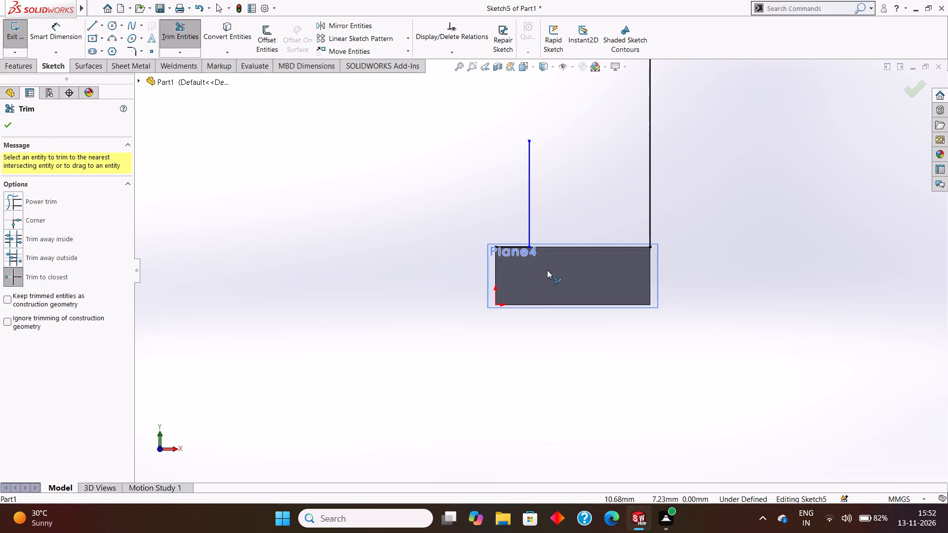
pyautogui.press('Escape')
pyautogui.press('Escape')
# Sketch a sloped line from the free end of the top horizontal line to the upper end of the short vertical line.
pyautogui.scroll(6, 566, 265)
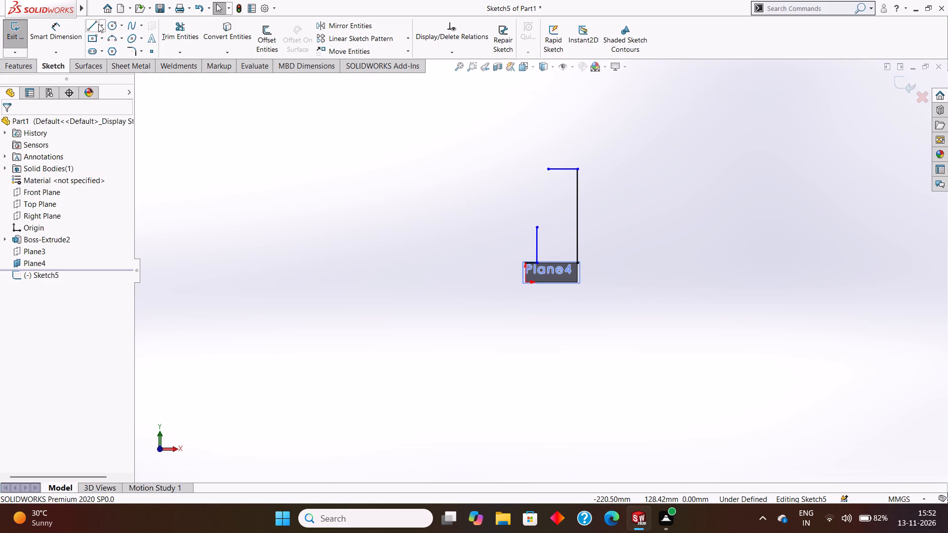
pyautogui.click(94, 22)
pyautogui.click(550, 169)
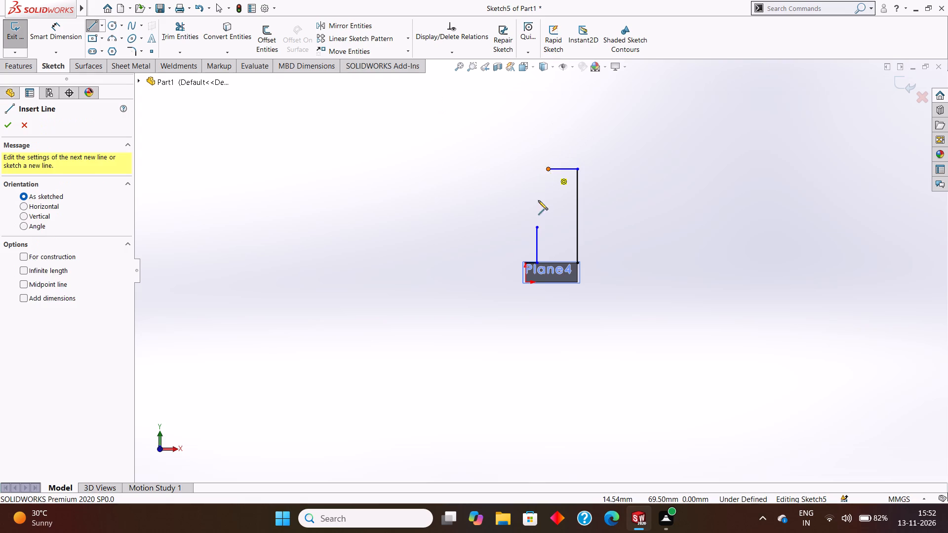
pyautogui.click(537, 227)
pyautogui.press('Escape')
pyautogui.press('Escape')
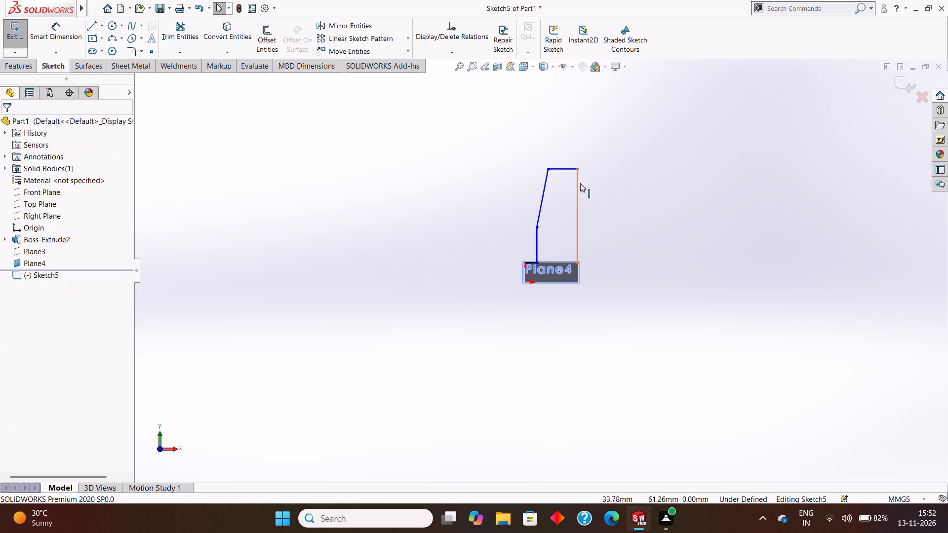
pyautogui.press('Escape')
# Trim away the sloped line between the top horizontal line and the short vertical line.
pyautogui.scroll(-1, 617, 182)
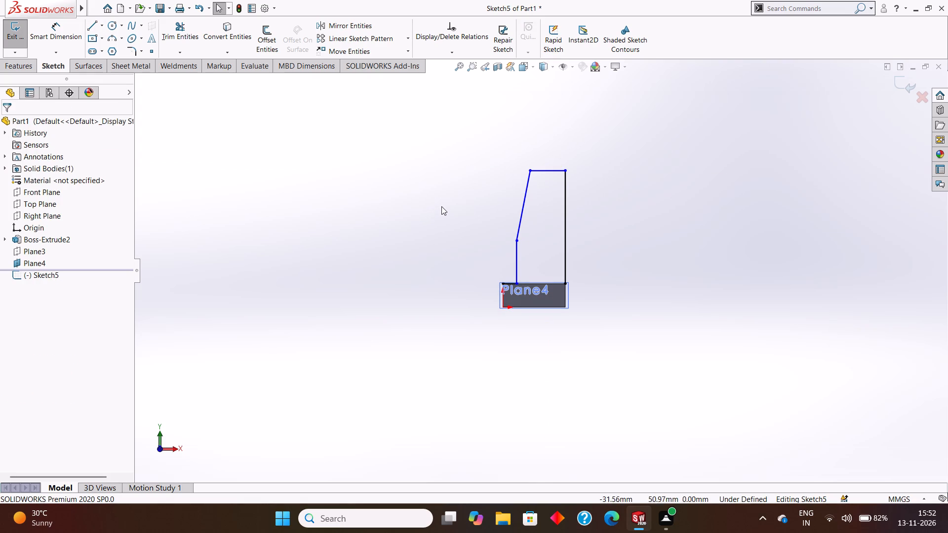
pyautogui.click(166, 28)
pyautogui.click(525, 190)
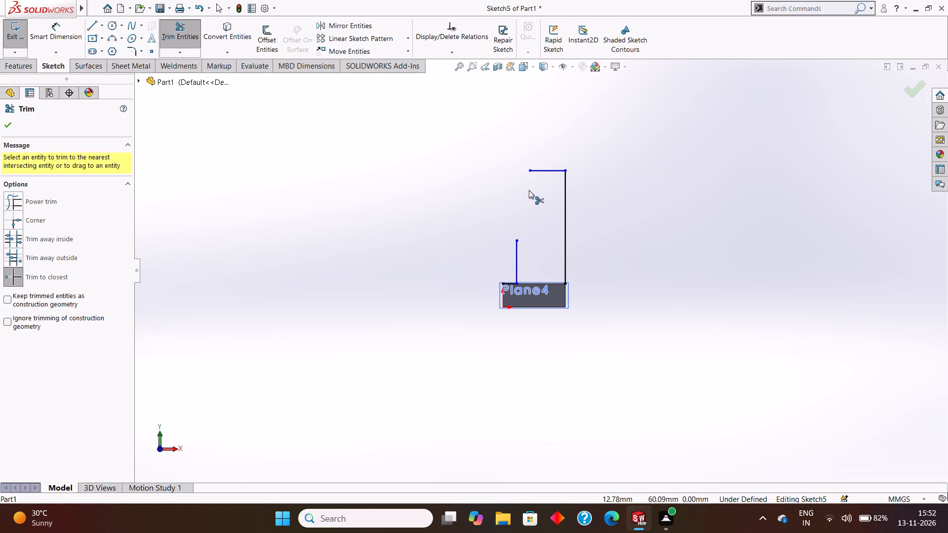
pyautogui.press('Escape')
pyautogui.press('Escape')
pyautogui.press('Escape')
# Dimension the top horizontal line at 18 mm and the profile's height from the origin to its upper corner at 70 mm.
pyautogui.click(65, 25)
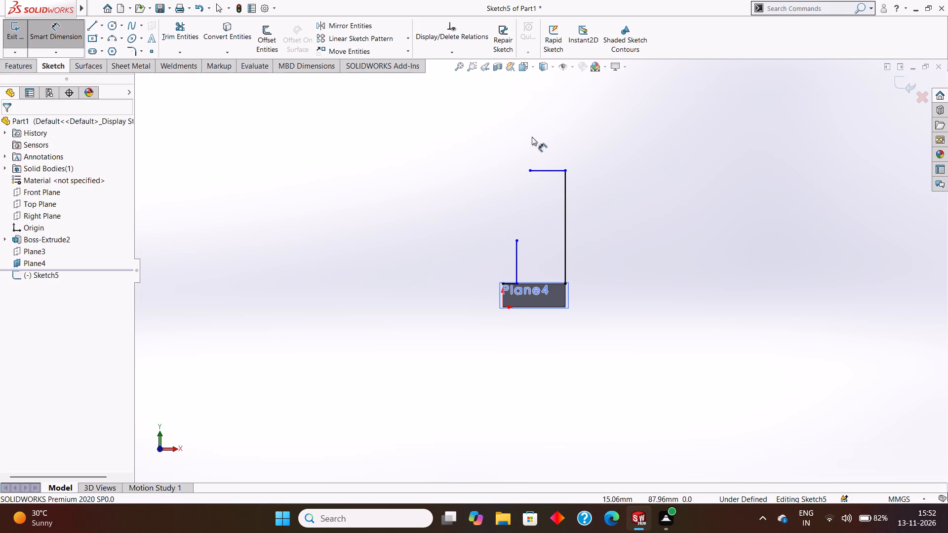
pyautogui.click(544, 172)
pyautogui.click(546, 139)
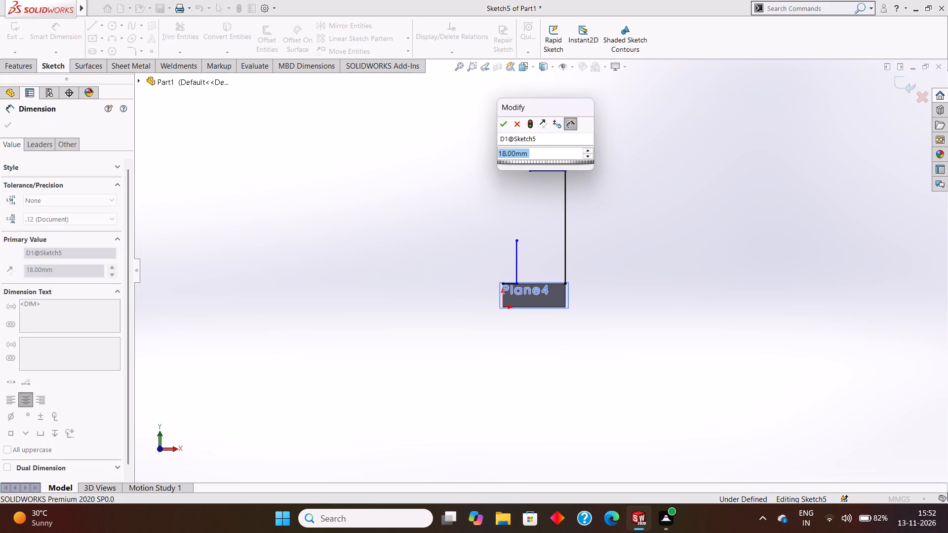
pyautogui.click(503, 128)
pyautogui.click(504, 308)
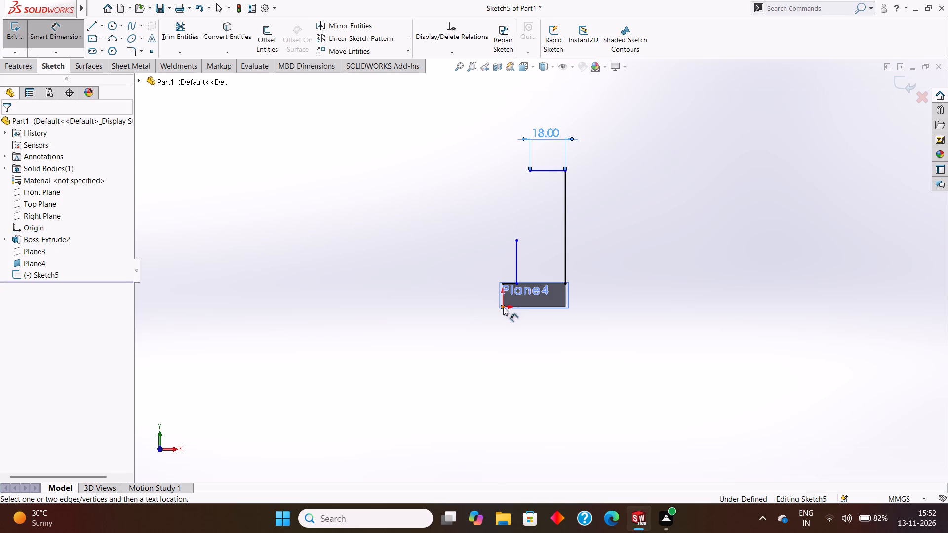
pyautogui.click(567, 171)
pyautogui.click(648, 187)
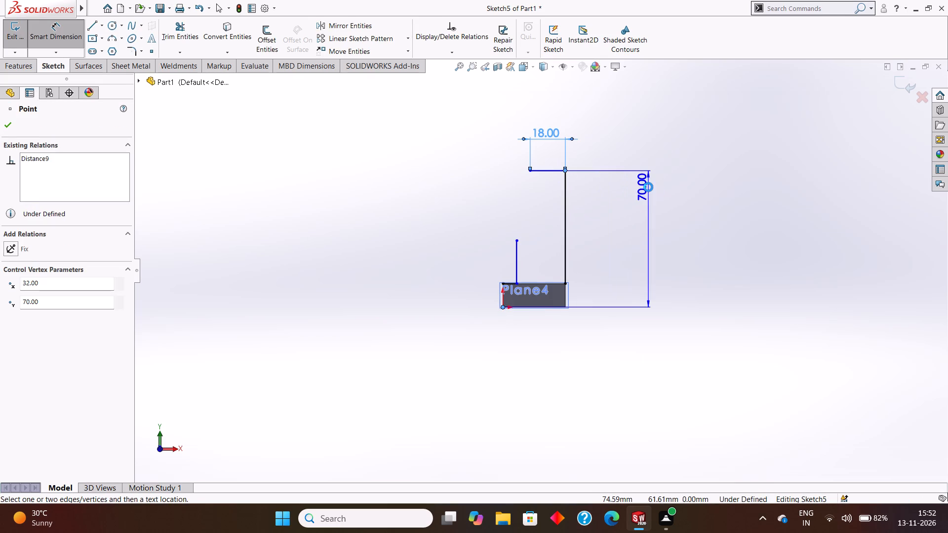
pyautogui.click(607, 173)
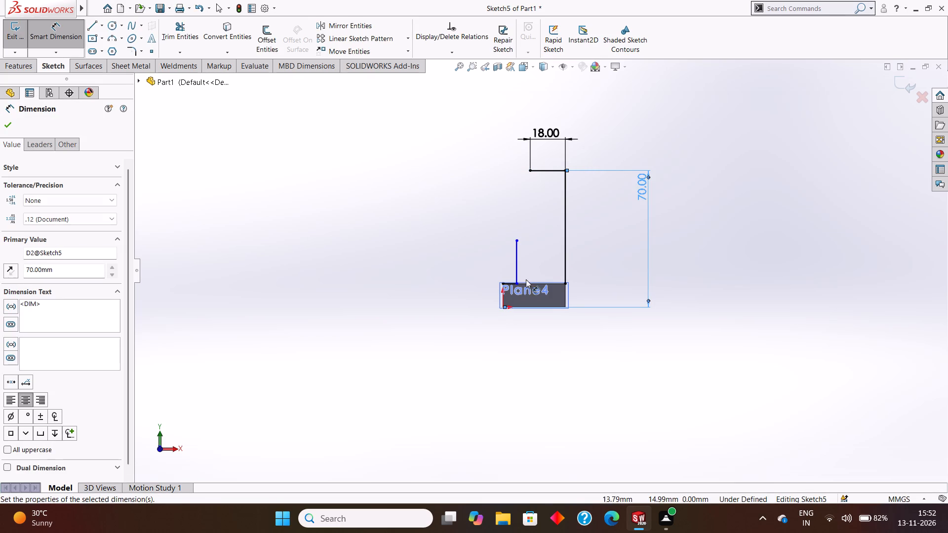
# Dimension the short vertical line at 22 mm and its horizontal distance from the origin at 7 mm.
pyautogui.click(516, 251)
pyautogui.click(444, 252)
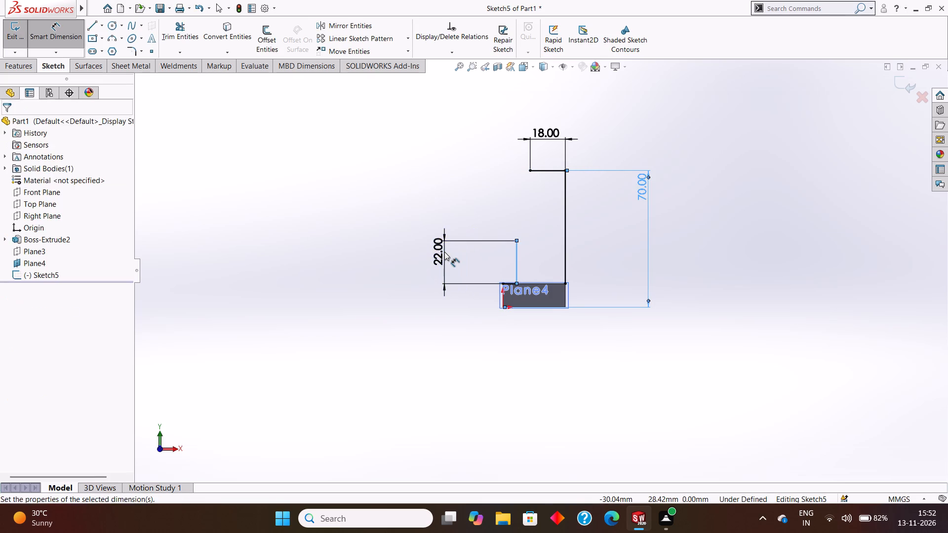
pyautogui.click(403, 235)
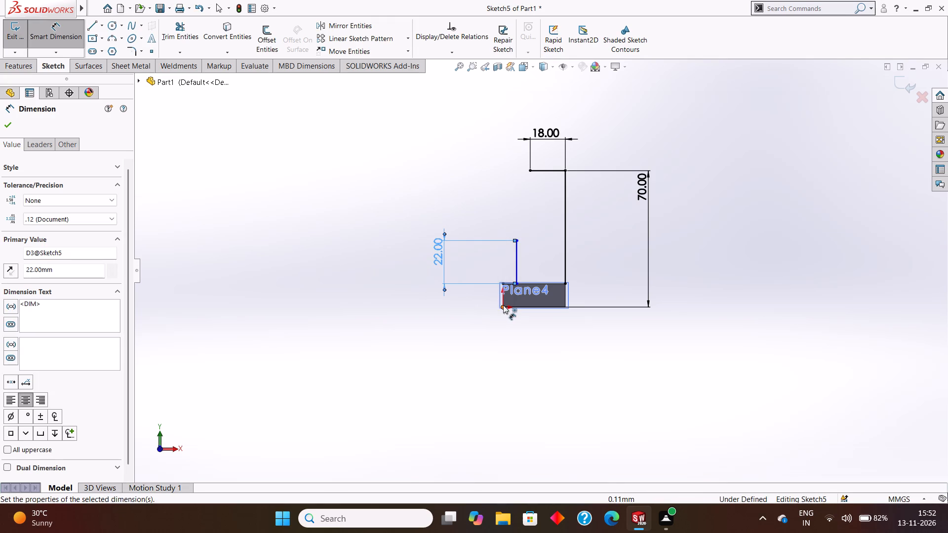
pyautogui.click(503, 305)
pyautogui.click(517, 240)
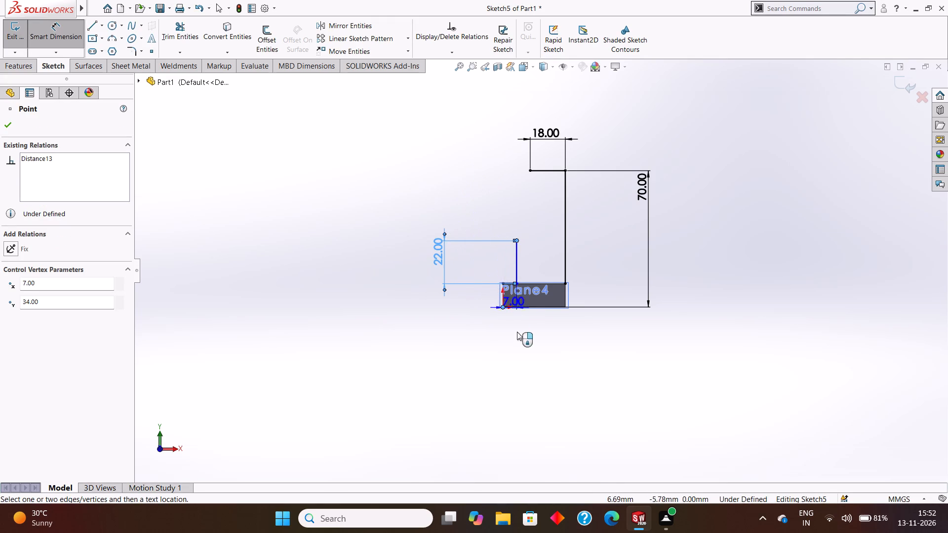
pyautogui.click(510, 342)
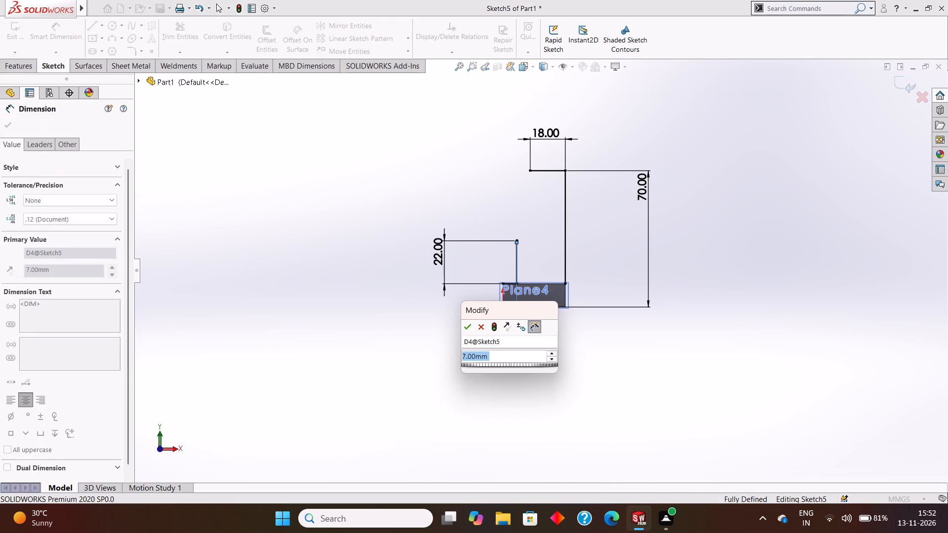
pyautogui.click(469, 325)
pyautogui.click(7, 130)
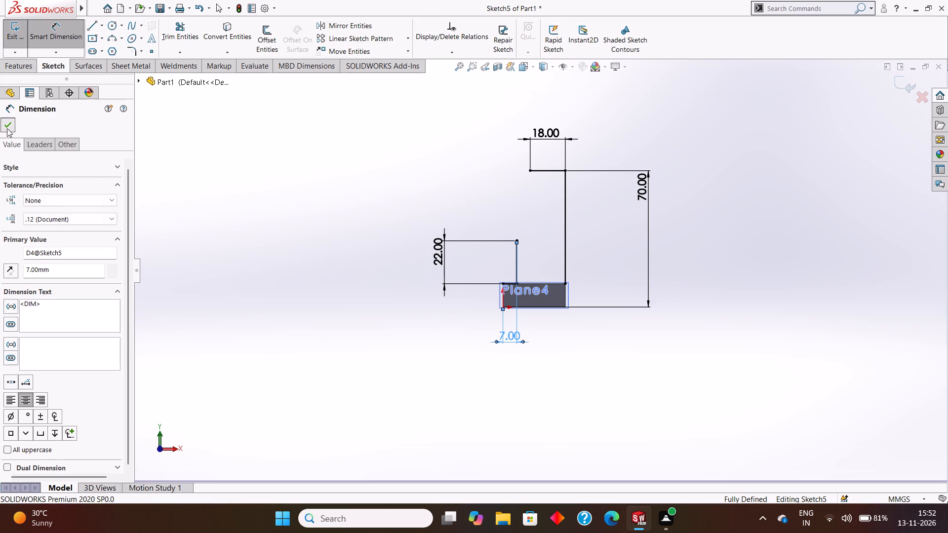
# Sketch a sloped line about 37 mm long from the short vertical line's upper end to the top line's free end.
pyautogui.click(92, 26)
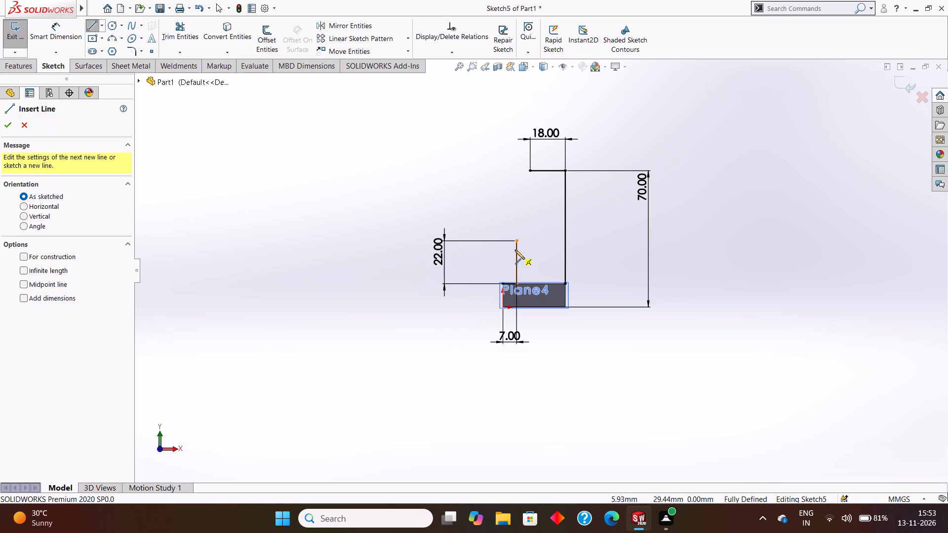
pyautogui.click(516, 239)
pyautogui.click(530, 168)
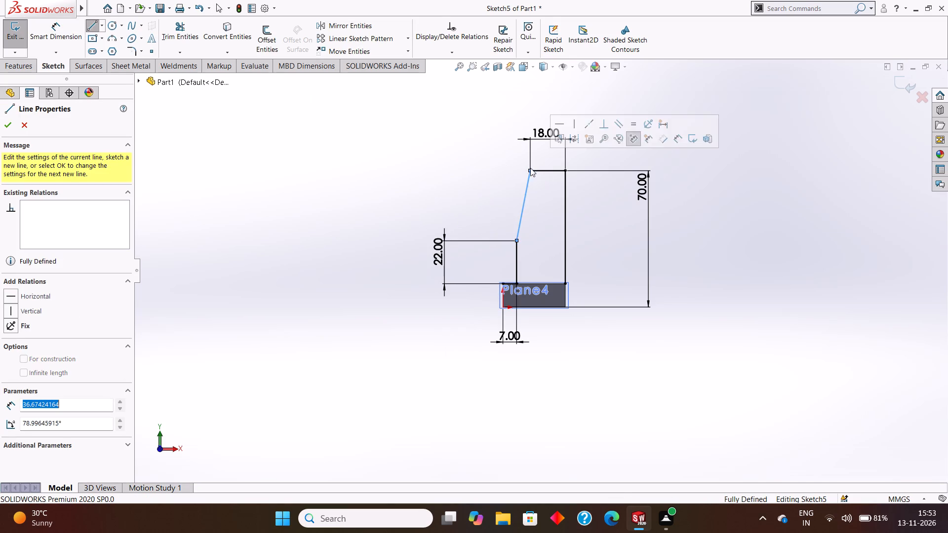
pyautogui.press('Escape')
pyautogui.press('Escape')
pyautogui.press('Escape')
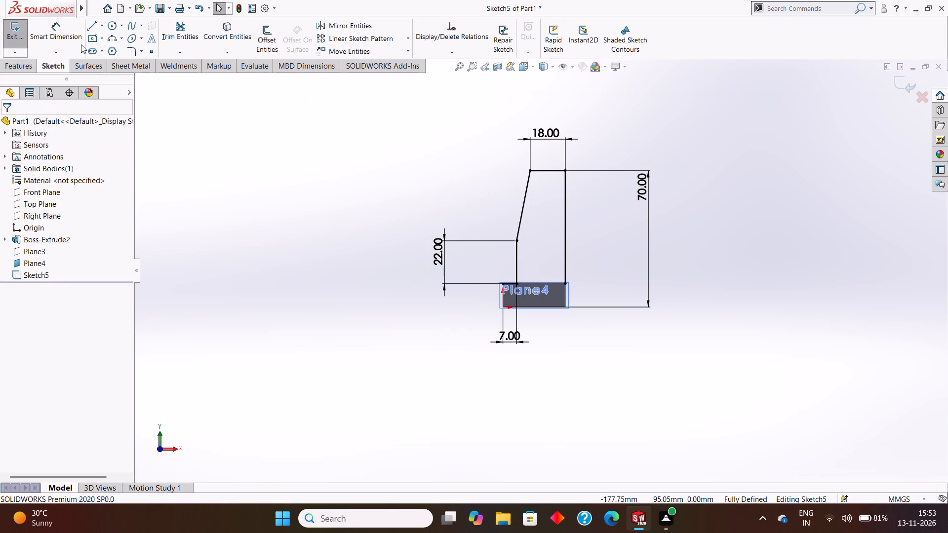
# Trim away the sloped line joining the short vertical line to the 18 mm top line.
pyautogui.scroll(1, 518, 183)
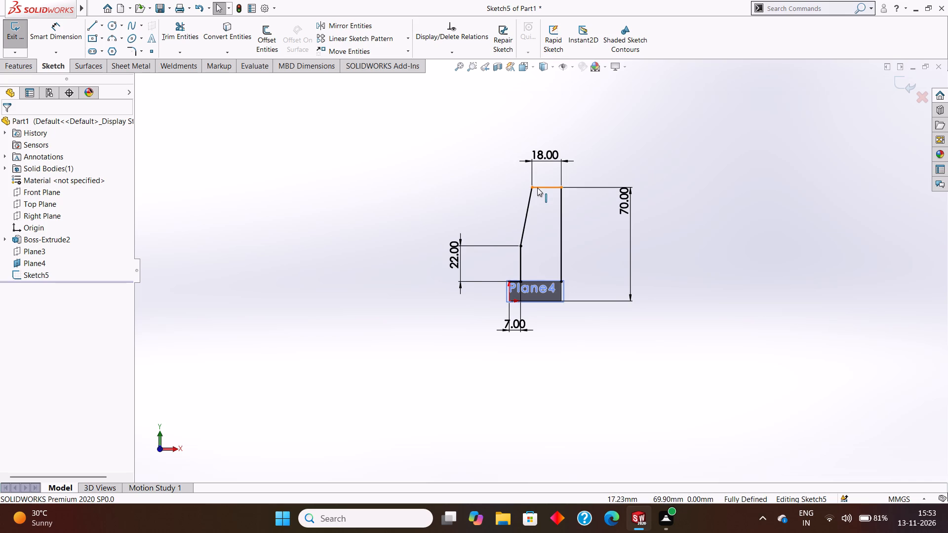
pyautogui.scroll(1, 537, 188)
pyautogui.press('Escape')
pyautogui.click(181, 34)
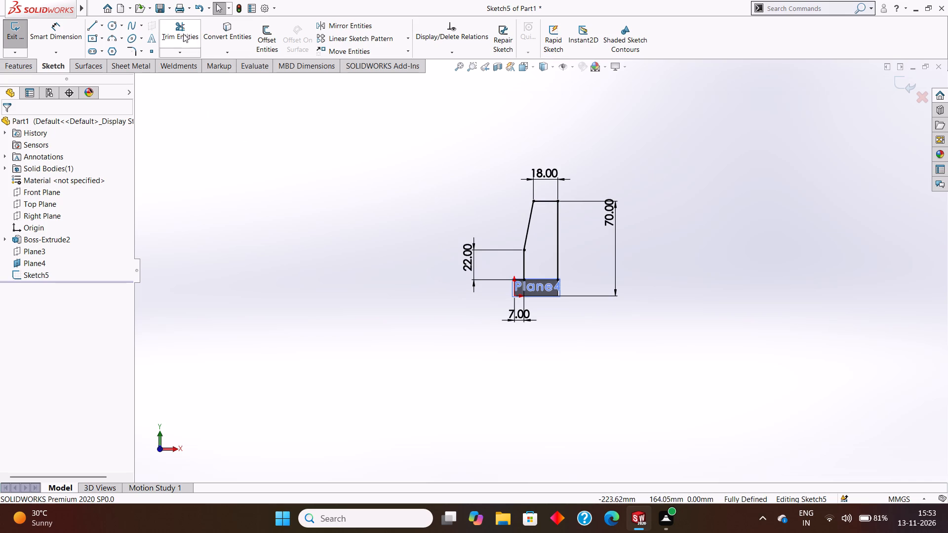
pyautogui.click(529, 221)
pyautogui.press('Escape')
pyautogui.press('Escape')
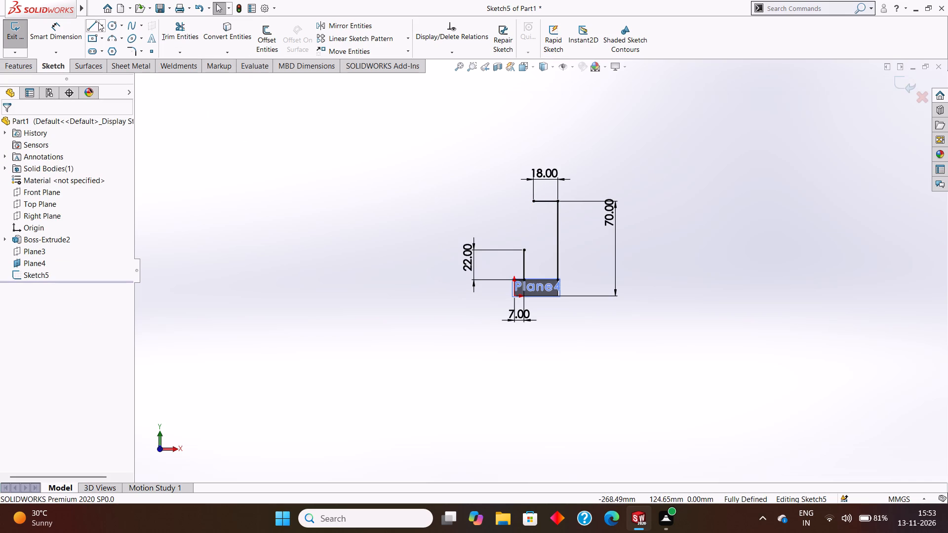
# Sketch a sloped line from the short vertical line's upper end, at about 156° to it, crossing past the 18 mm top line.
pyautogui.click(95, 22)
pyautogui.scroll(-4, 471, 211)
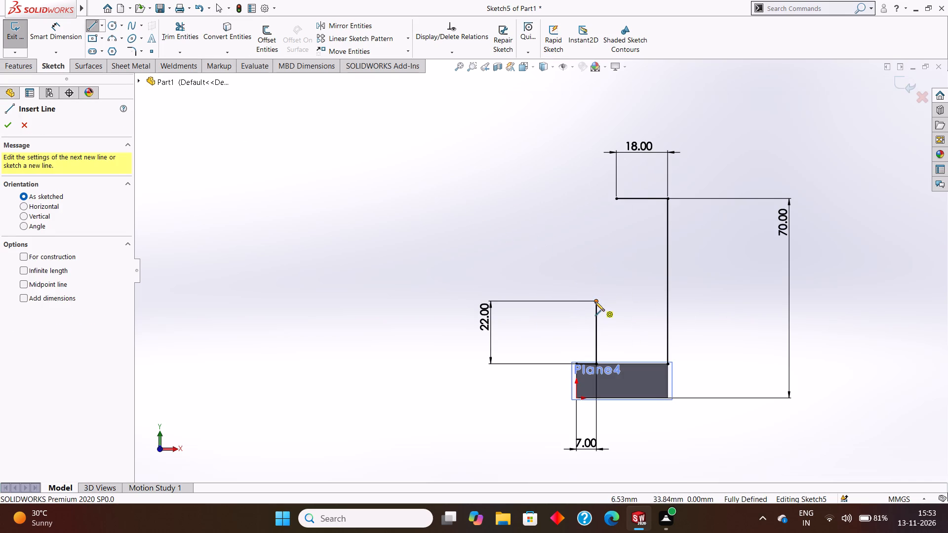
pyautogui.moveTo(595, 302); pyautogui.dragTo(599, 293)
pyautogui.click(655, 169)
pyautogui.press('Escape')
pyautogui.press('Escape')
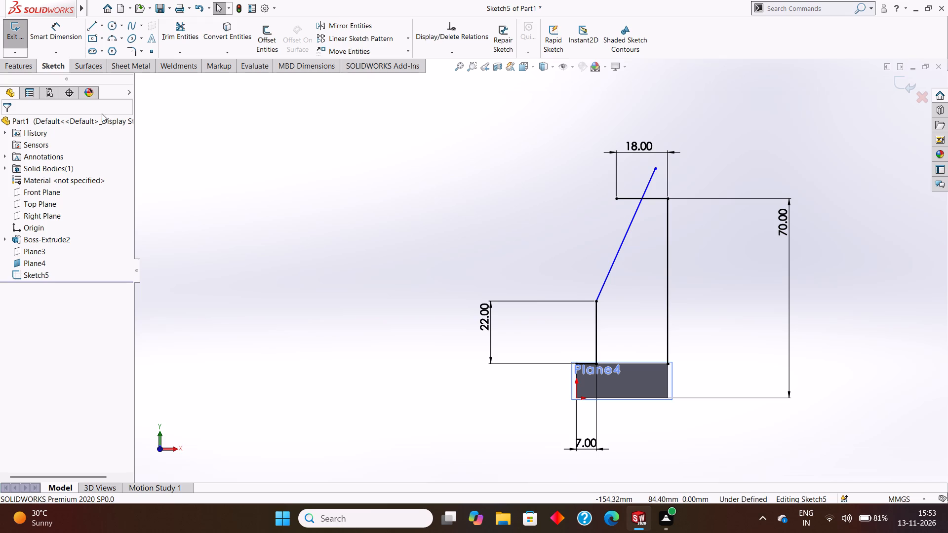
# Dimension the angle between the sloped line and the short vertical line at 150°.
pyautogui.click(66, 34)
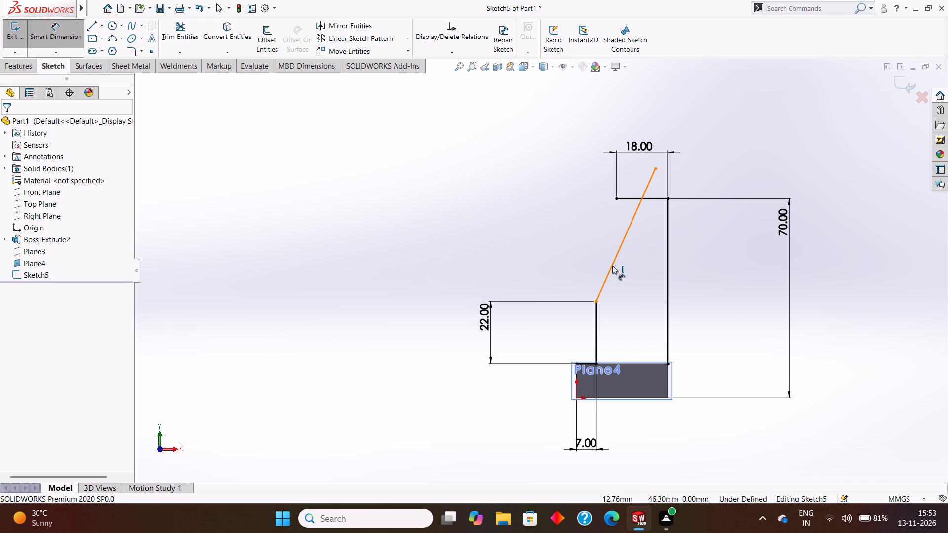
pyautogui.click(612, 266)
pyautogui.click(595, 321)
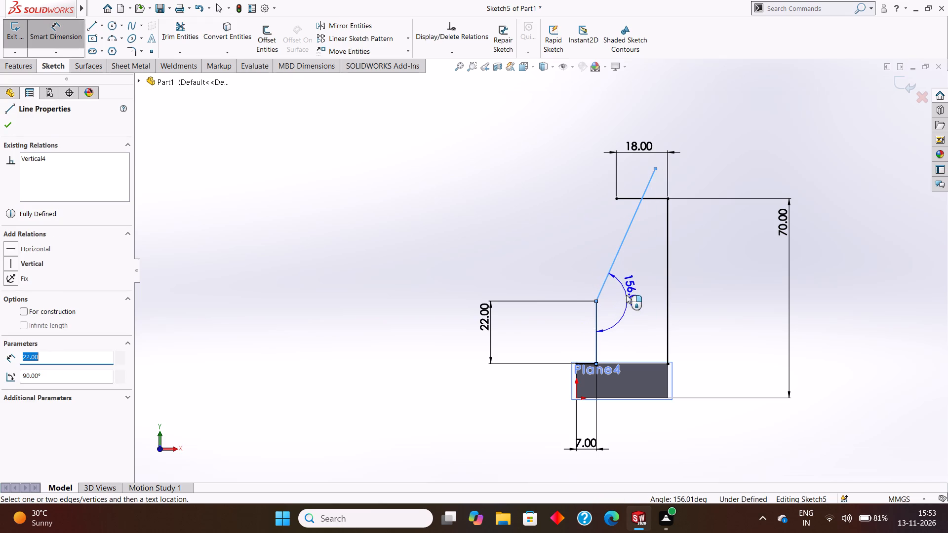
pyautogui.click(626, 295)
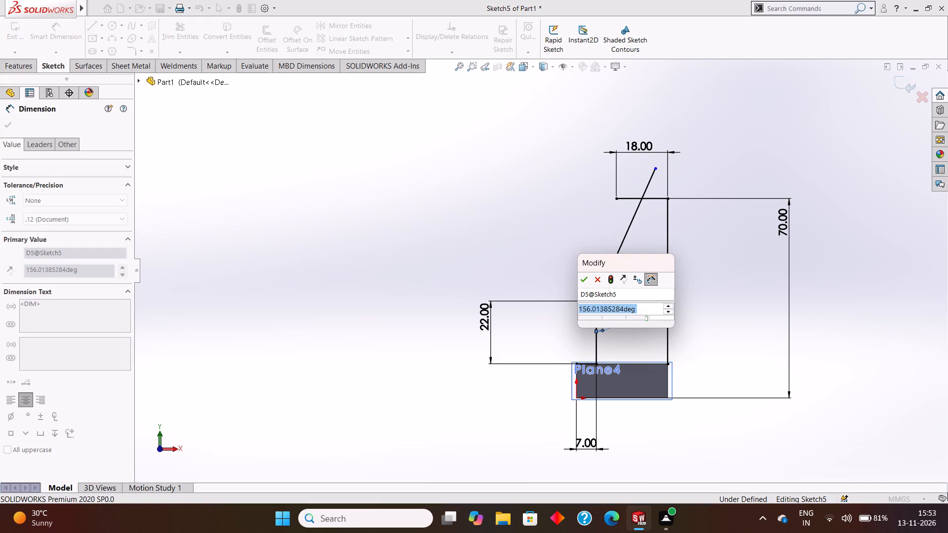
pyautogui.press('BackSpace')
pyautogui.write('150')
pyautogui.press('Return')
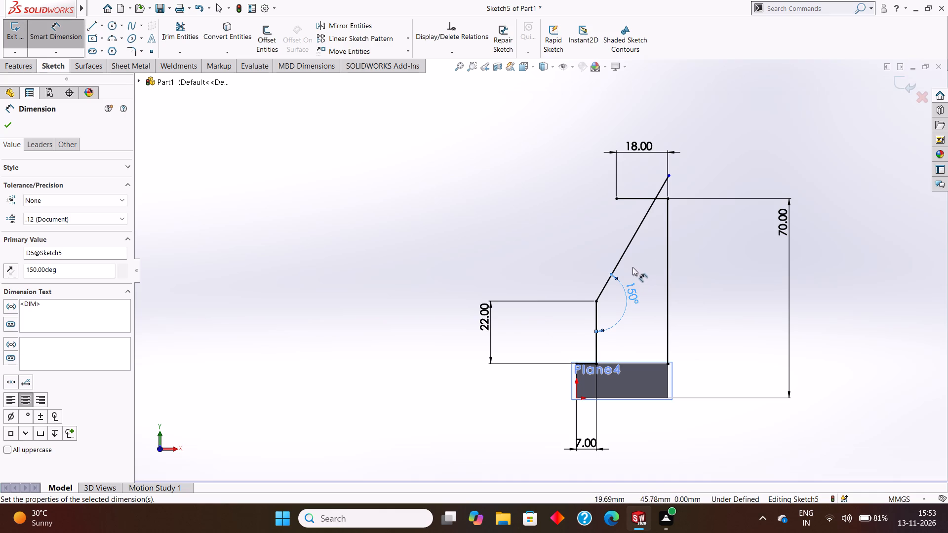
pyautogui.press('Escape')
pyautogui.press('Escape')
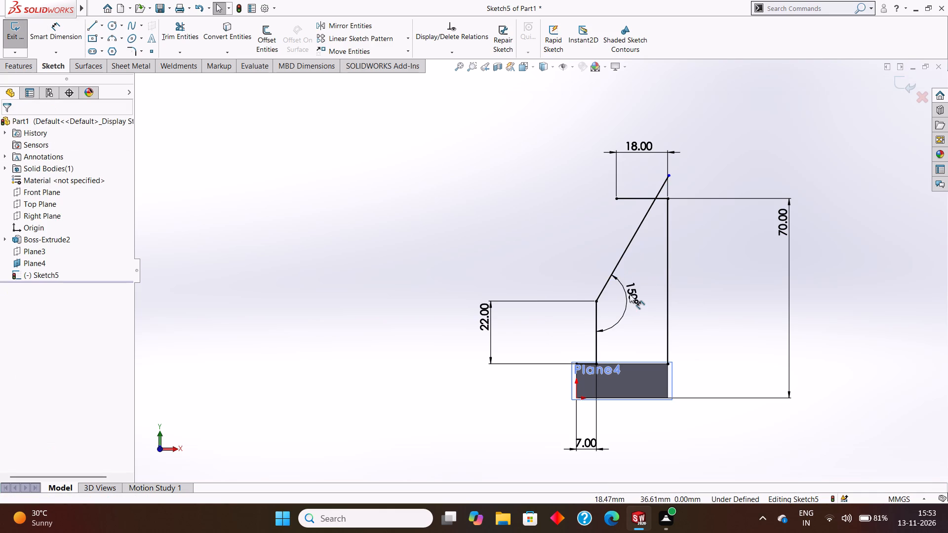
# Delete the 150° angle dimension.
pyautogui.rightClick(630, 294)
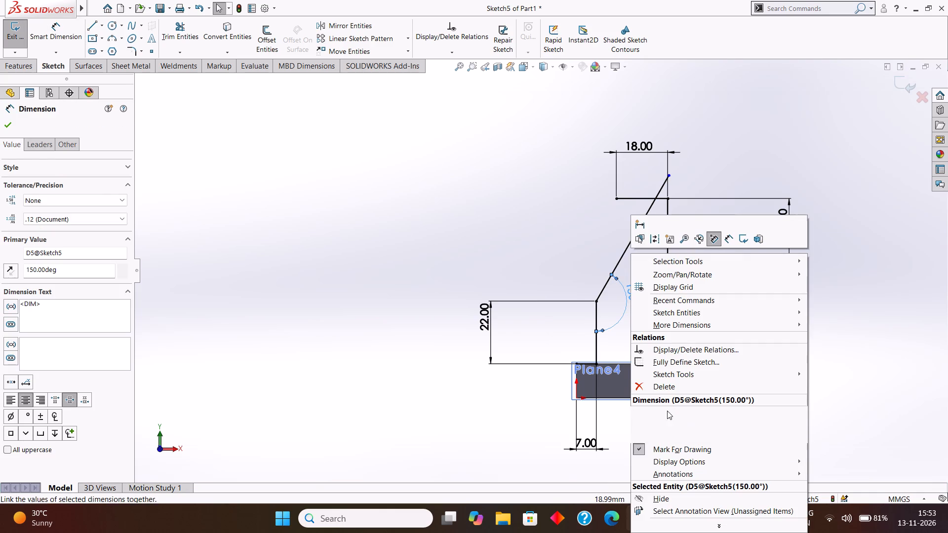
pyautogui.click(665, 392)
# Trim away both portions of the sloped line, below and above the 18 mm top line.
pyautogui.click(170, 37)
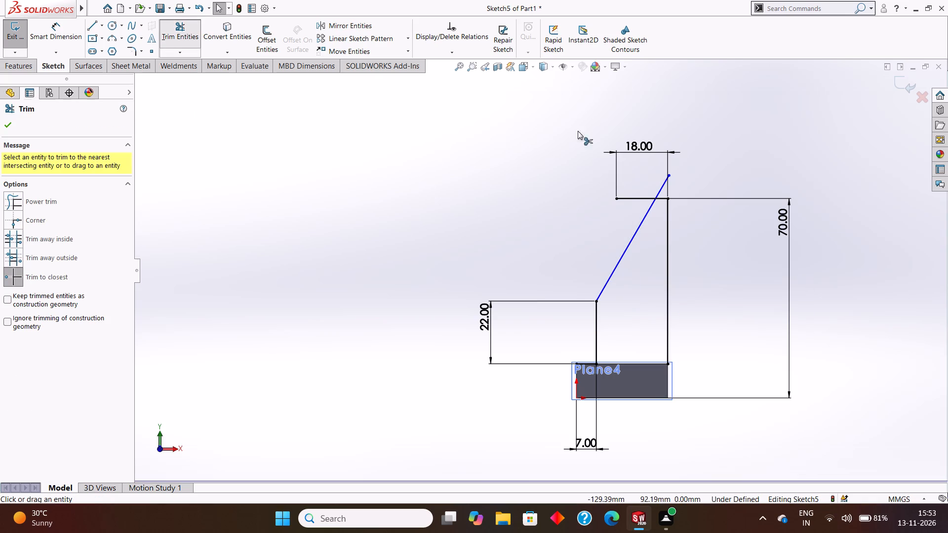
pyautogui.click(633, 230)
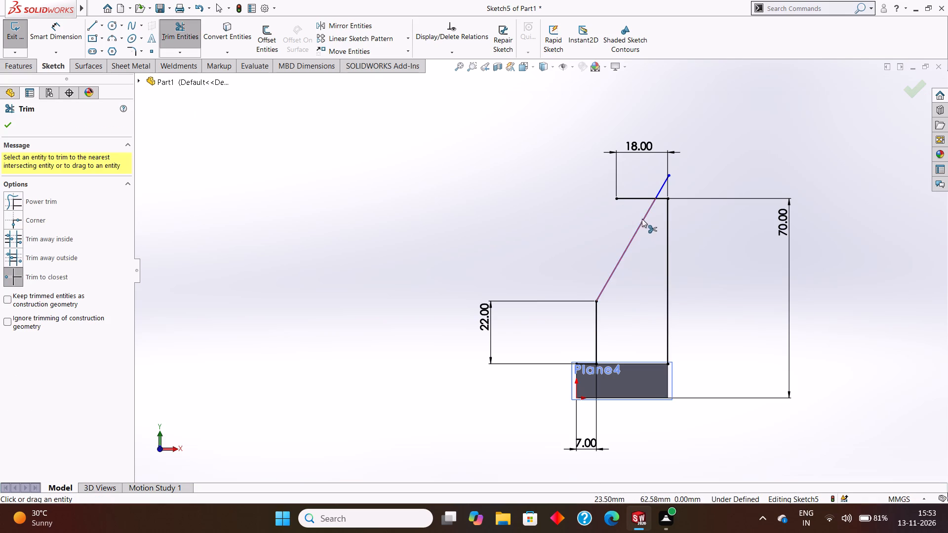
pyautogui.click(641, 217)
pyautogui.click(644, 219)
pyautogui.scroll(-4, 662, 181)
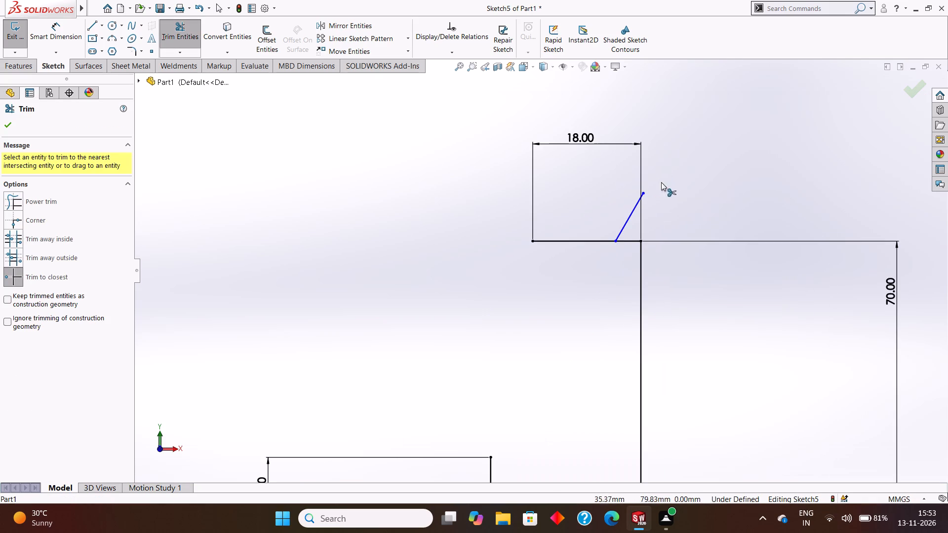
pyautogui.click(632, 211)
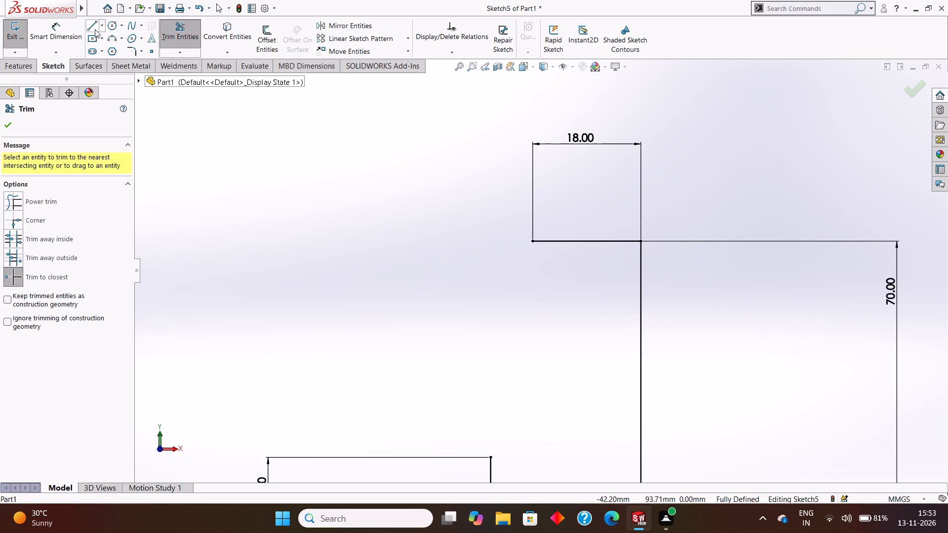
# Sketch a sloped line from the short vertical line's upper end to the free end of the 18 mm top line.
pyautogui.click(93, 22)
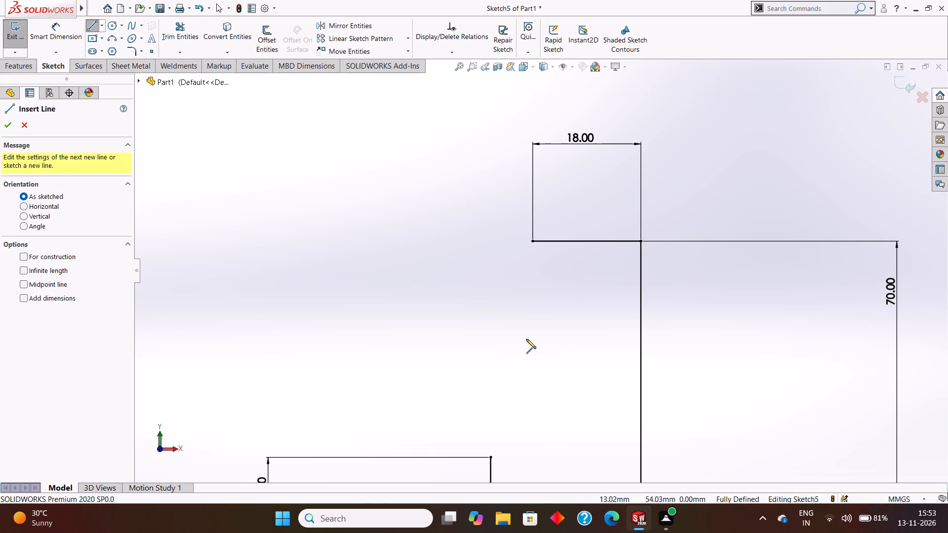
pyautogui.scroll(1, 508, 430)
pyautogui.click(497, 425)
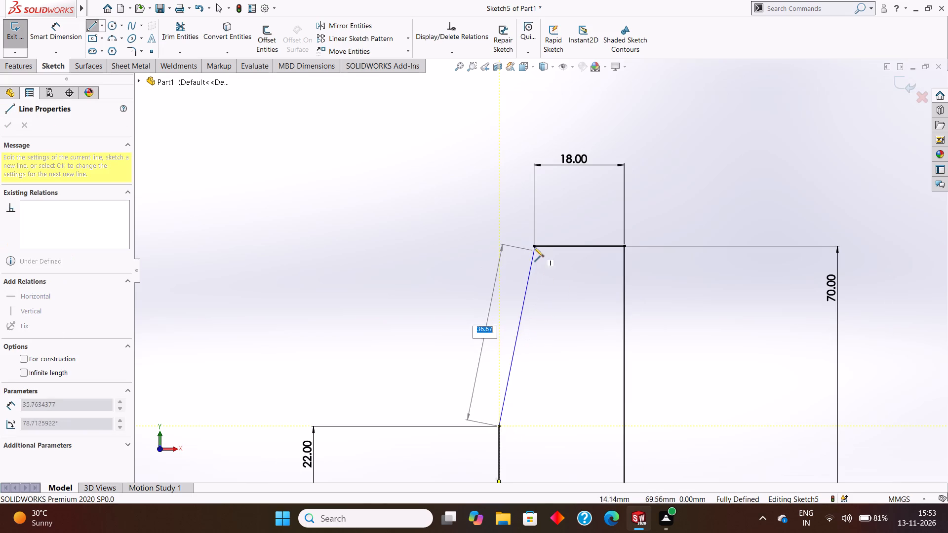
pyautogui.click(534, 245)
pyautogui.press('Escape')
pyautogui.press('Escape')
pyautogui.press('Escape')
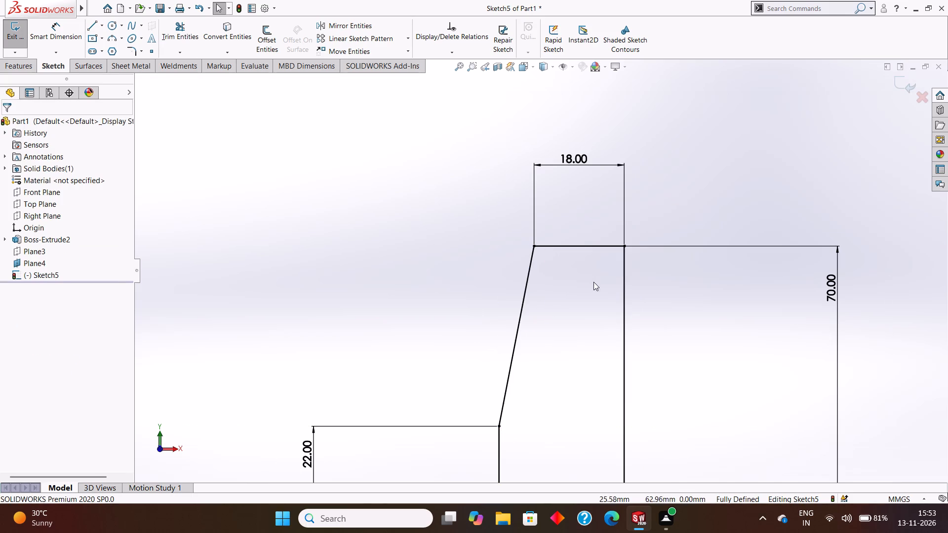
pyautogui.press('Escape')
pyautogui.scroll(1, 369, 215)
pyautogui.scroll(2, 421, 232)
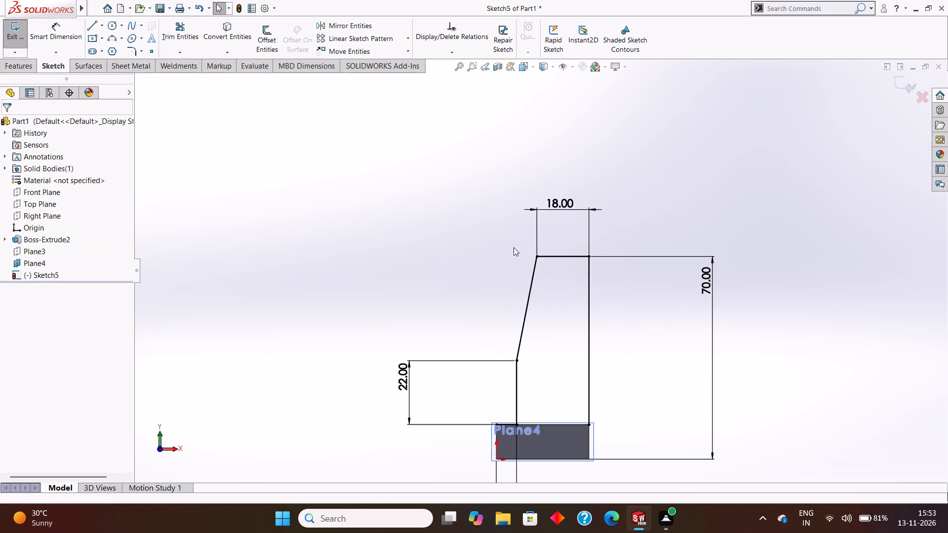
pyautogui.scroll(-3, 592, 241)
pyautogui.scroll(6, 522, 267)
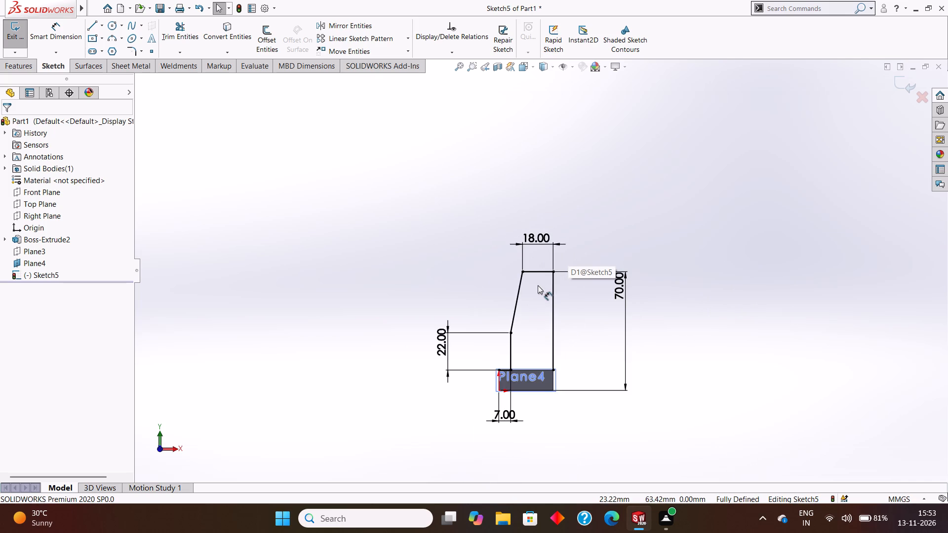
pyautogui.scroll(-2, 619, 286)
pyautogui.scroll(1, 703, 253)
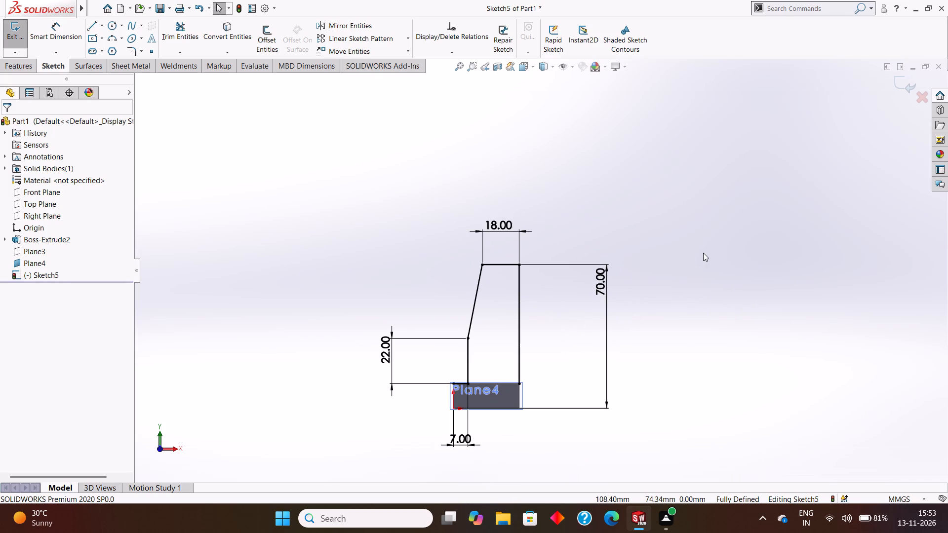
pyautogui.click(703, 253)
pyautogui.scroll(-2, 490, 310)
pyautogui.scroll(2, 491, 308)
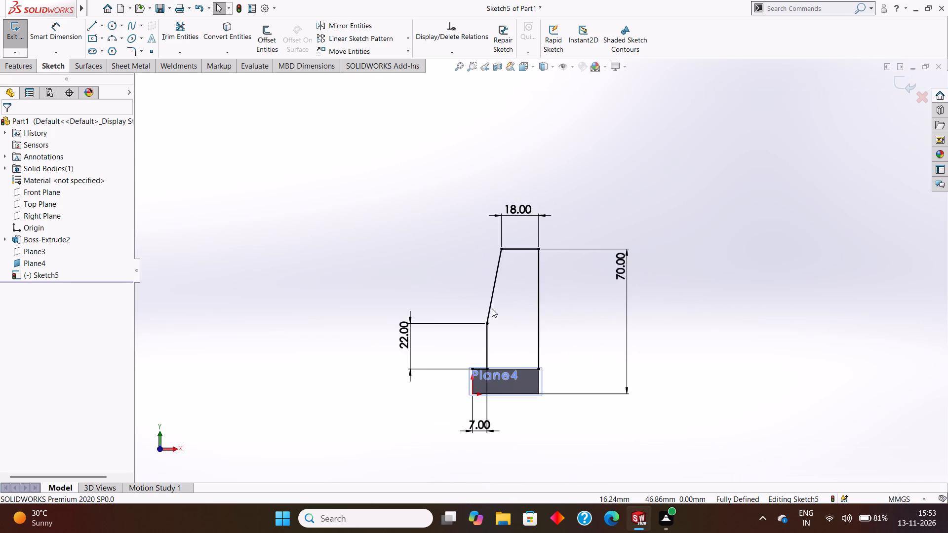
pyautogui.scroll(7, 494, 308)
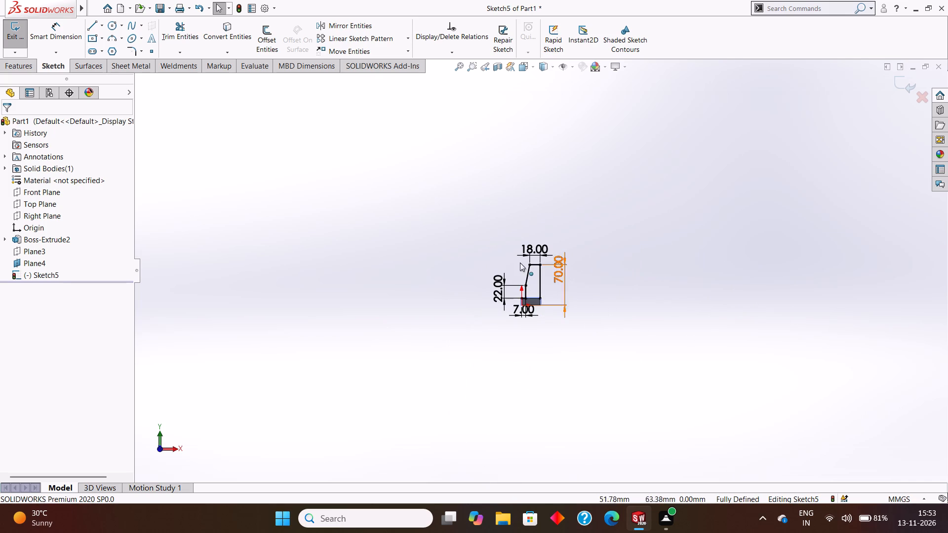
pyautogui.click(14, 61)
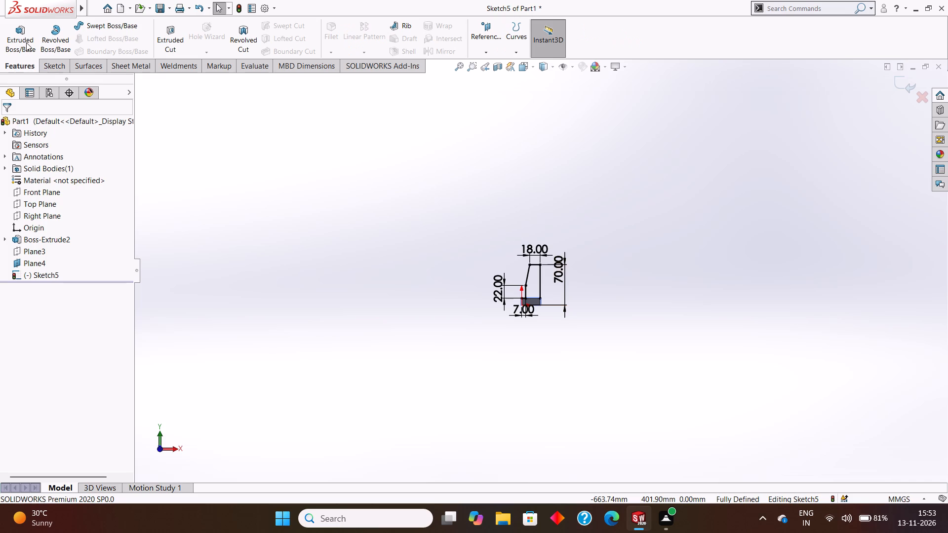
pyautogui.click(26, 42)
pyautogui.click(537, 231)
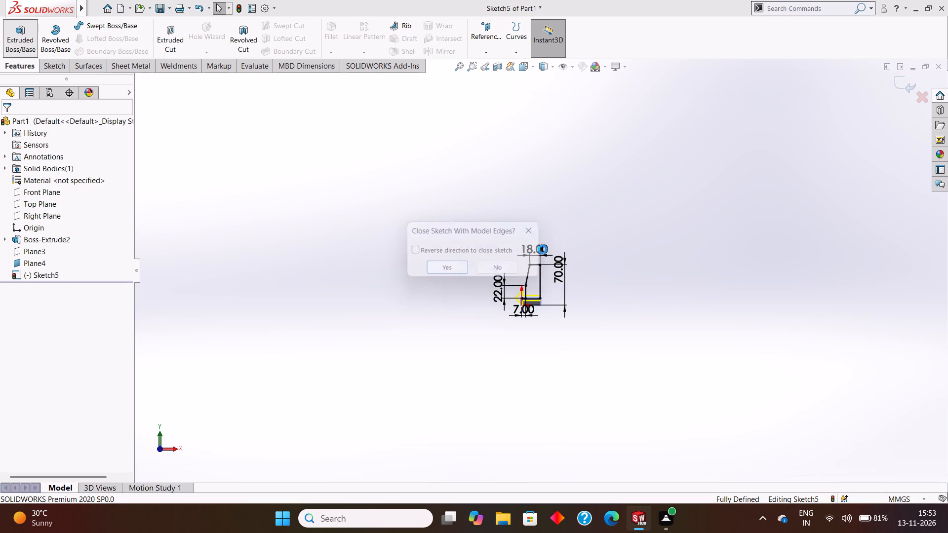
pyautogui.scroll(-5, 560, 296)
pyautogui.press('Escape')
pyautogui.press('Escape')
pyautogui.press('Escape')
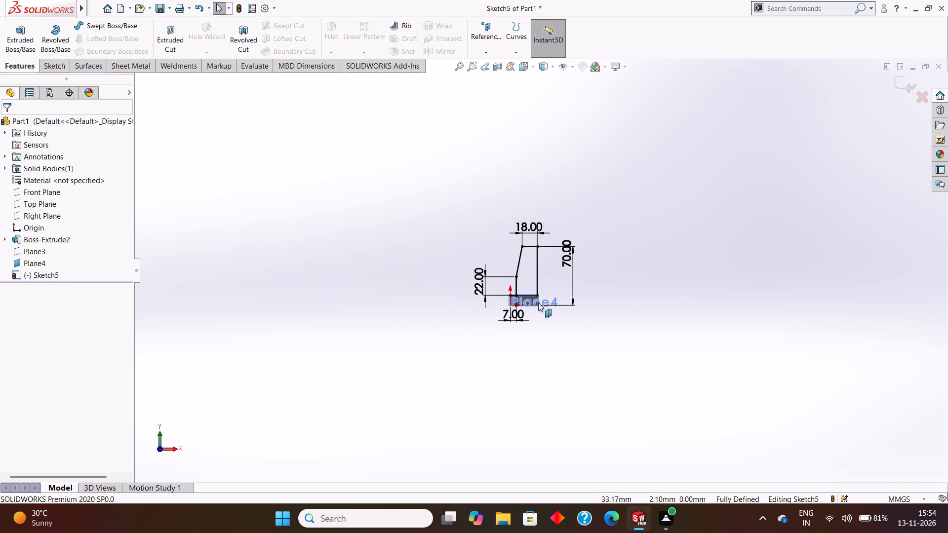
# Sketch a 25 mm horizontal line along the base block's top edge, joining the lower ends of the profile's two vertical lines.
pyautogui.scroll(-9, 538, 302)
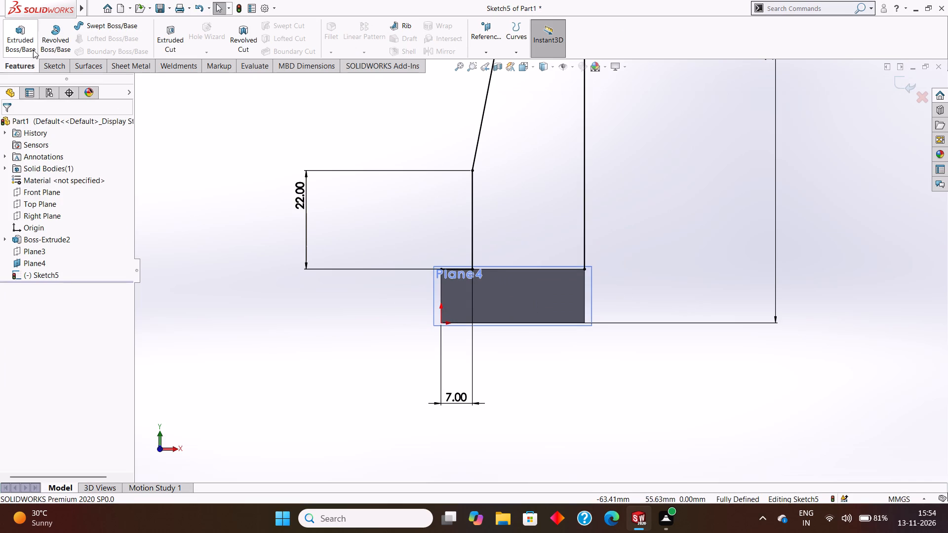
pyautogui.click(54, 63)
pyautogui.click(94, 23)
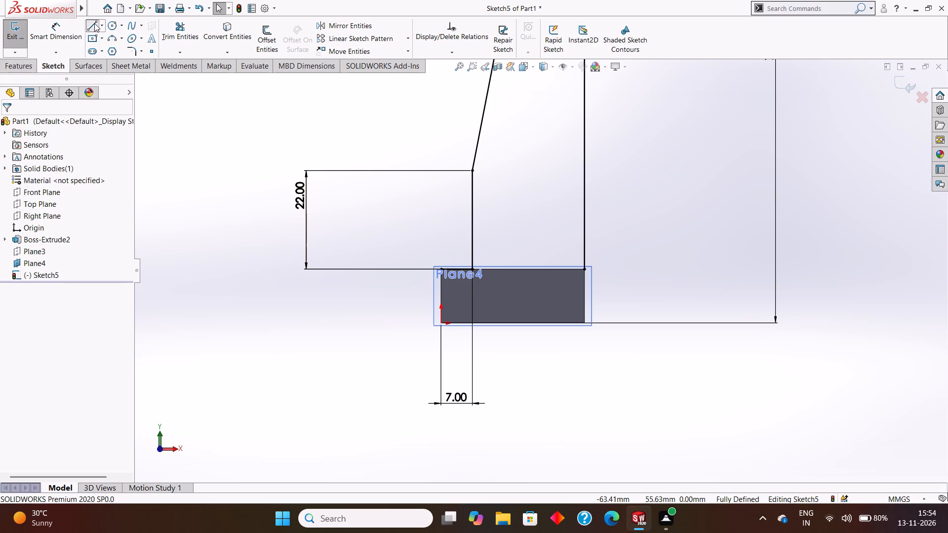
pyautogui.scroll(-9, 485, 273)
pyautogui.moveTo(475, 260); pyautogui.dragTo(479, 260)
pyautogui.scroll(3, 808, 260)
pyautogui.click(790, 266)
pyautogui.press('Escape')
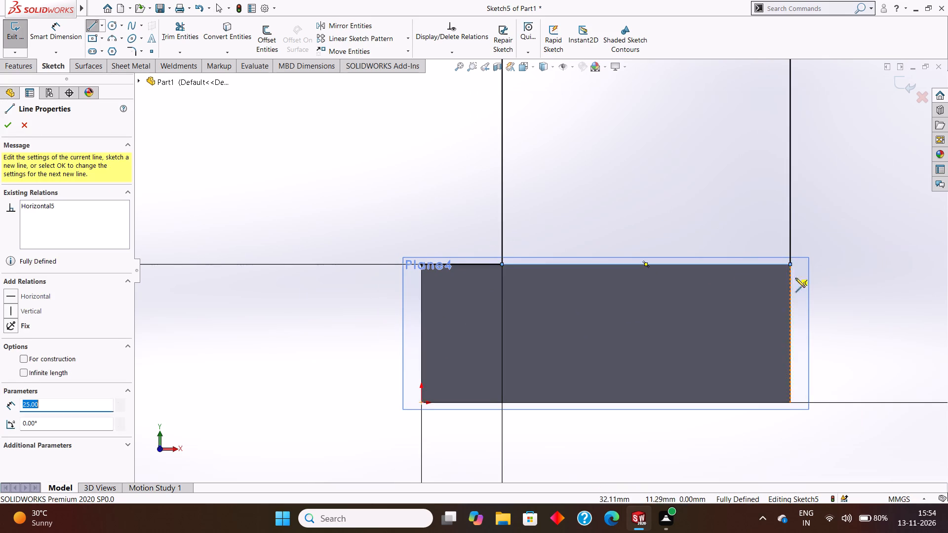
pyautogui.press('Escape')
pyautogui.press('Escape')
# Trim away the leftover horizontal segment on the block's top edge, outside the upright's profile by the 7 mm offset.
pyautogui.click(172, 29)
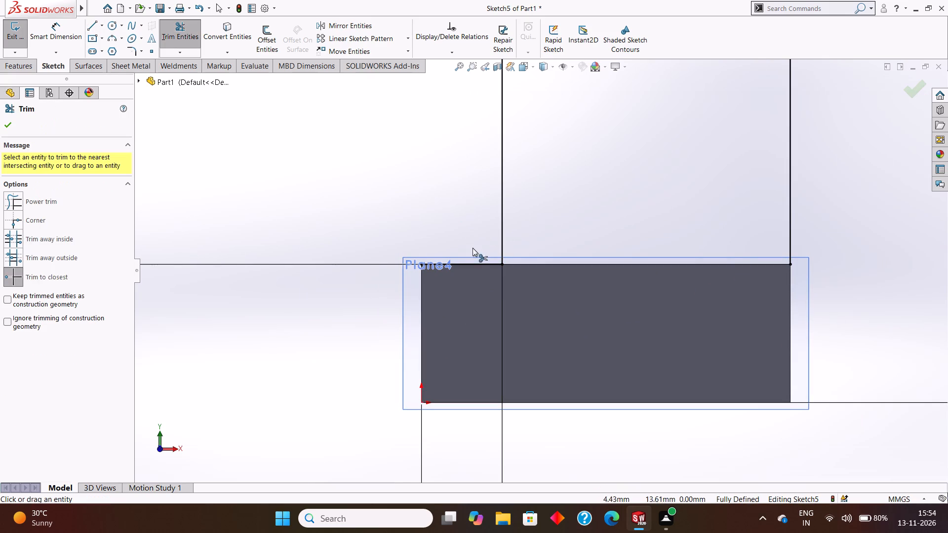
pyautogui.scroll(-3, 473, 249)
pyautogui.click(473, 280)
pyautogui.press('Escape')
pyautogui.press('Escape')
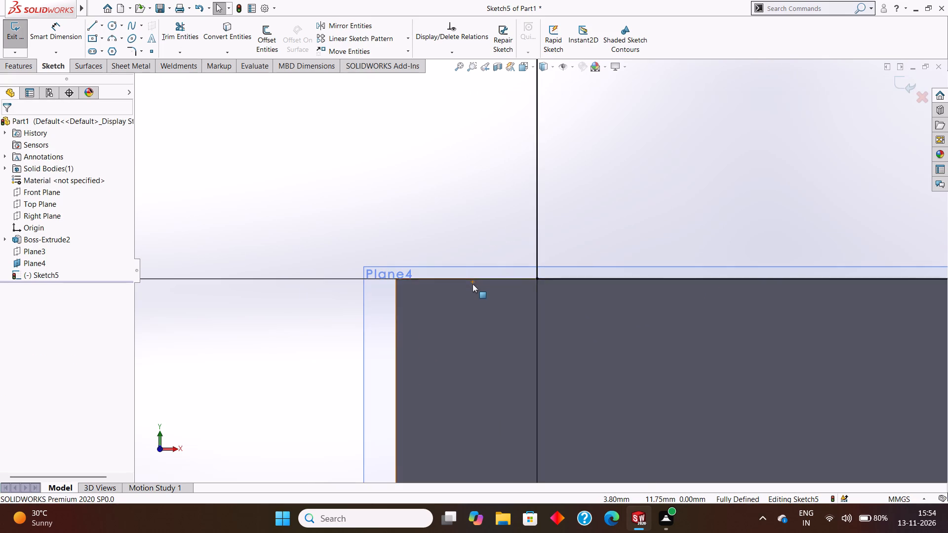
pyautogui.scroll(8, 473, 284)
pyautogui.press('Escape')
# Extrude the upright's profile as a blind boss 52 mm deep, with the direction reversed so it runs over the base block.
pyautogui.scroll(4, 473, 284)
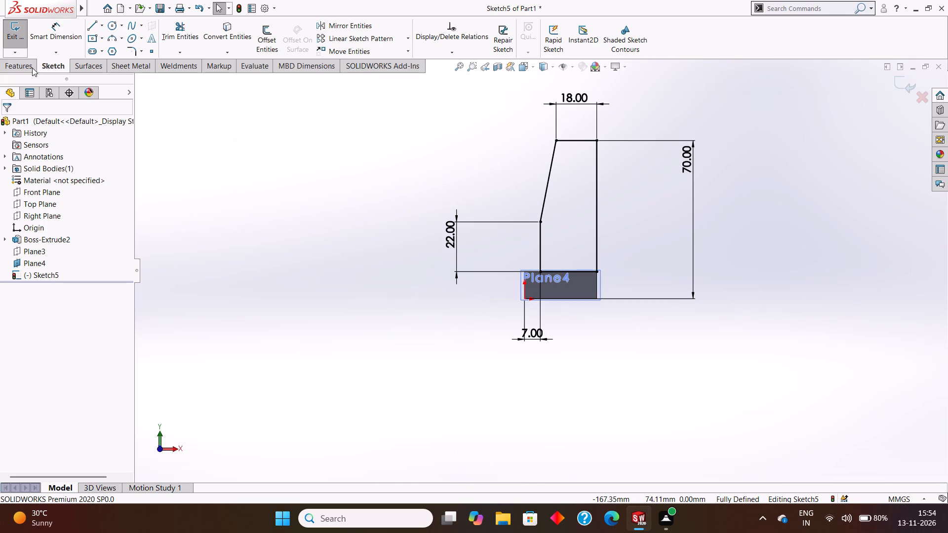
pyautogui.click(23, 63)
pyautogui.click(24, 40)
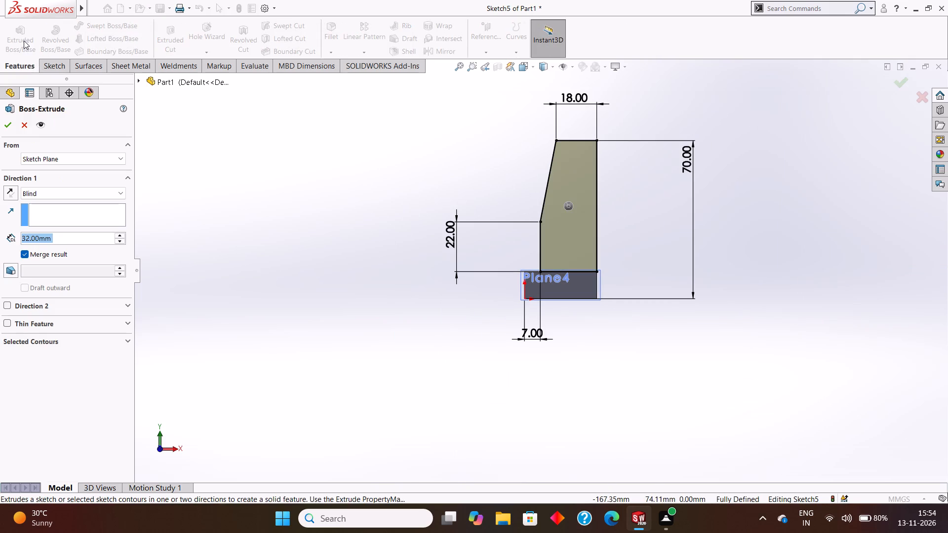
pyautogui.moveTo(701, 111); pyautogui.dragTo(654, 224, button='middle')
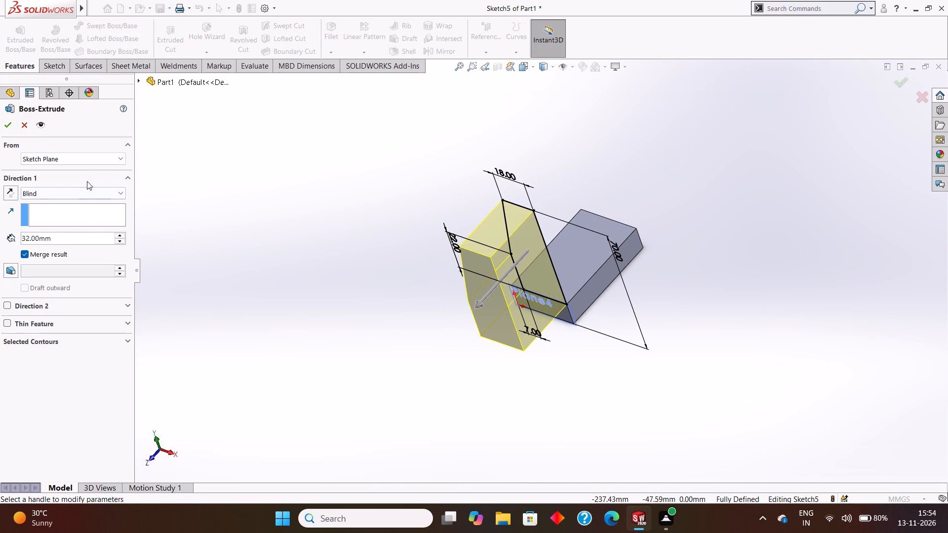
pyautogui.click(8, 187)
pyautogui.moveTo(652, 210); pyautogui.dragTo(629, 236, button='middle')
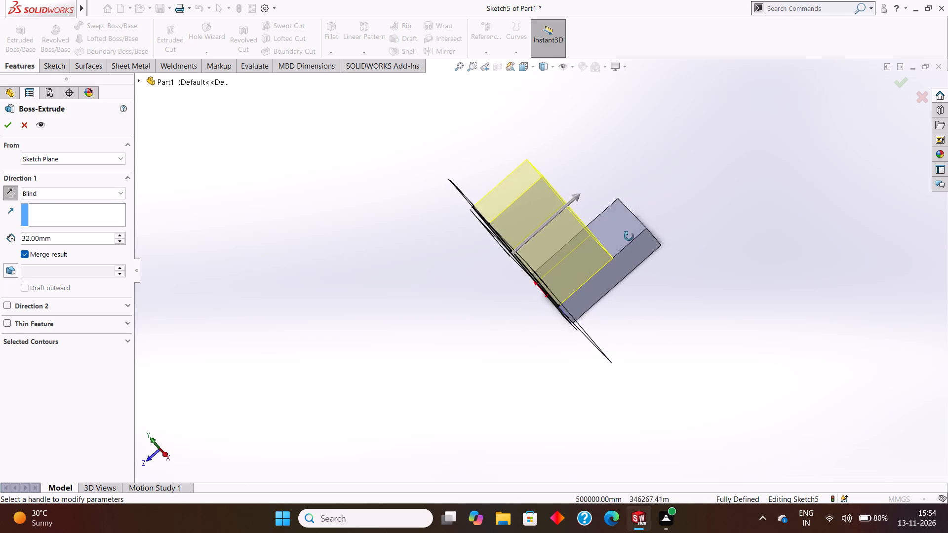
pyautogui.moveTo(629, 236); pyautogui.dragTo(687, 213, button='middle')
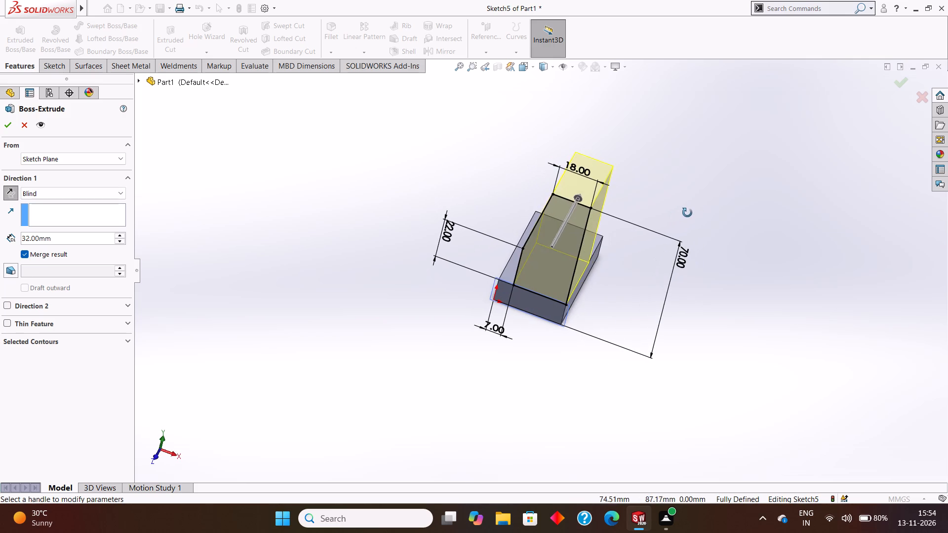
pyautogui.moveTo(687, 213); pyautogui.dragTo(712, 212, button='middle')
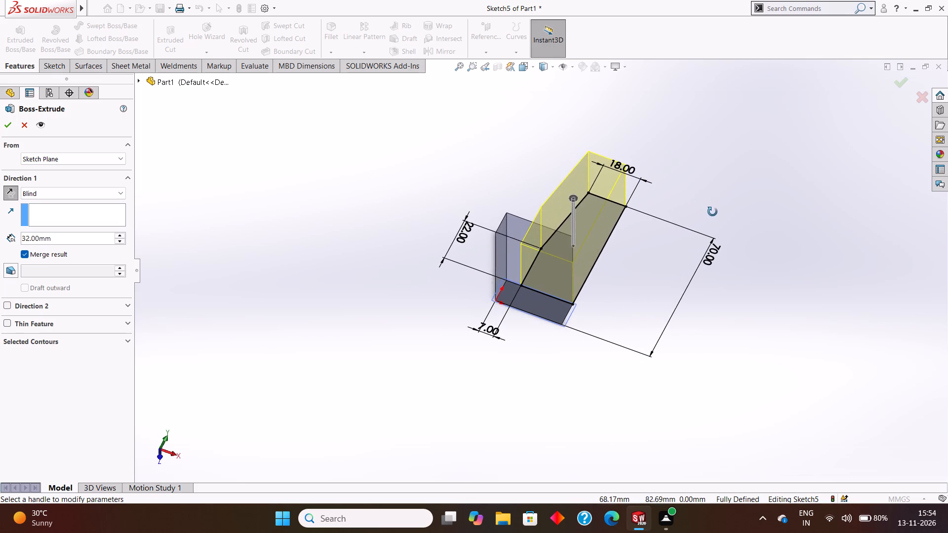
pyautogui.moveTo(712, 212); pyautogui.dragTo(739, 227, button='middle')
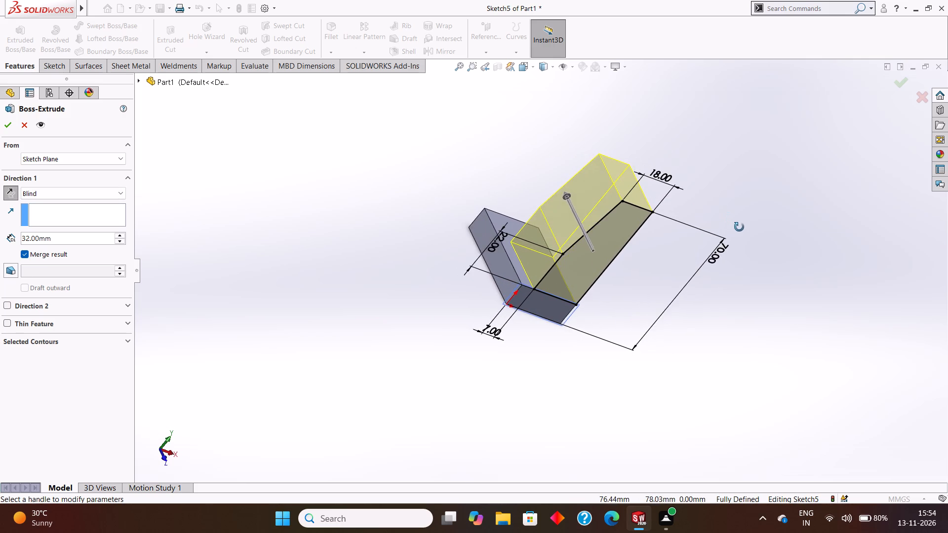
pyautogui.moveTo(739, 227); pyautogui.dragTo(741, 229, button='middle')
pyautogui.click(60, 241)
pyautogui.moveTo(78, 237); pyautogui.dragTo(14, 225)
pyautogui.press('BackSpace')
pyautogui.write('52')
pyautogui.press('Return')
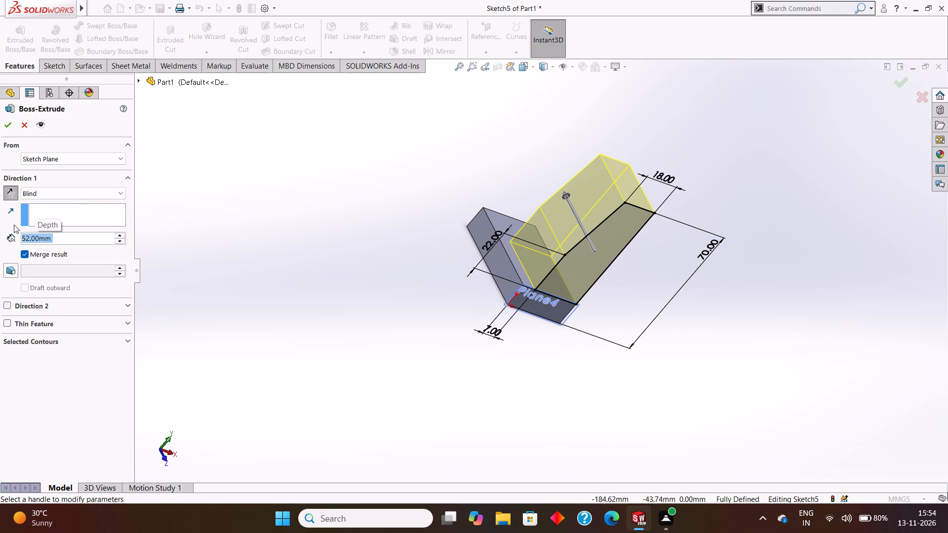
pyautogui.moveTo(471, 135); pyautogui.dragTo(464, 233, button='middle')
pyautogui.scroll(-1, 471, 135)
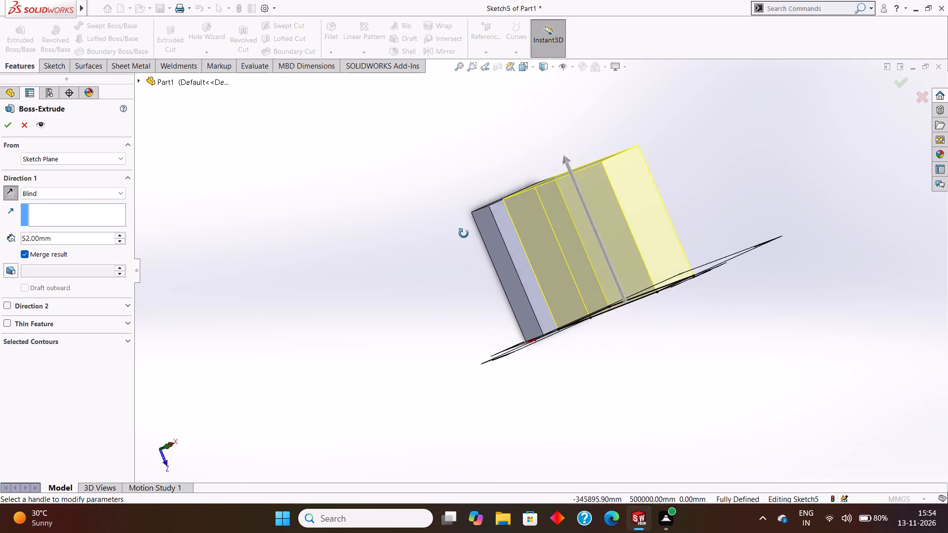
pyautogui.moveTo(464, 233); pyautogui.dragTo(462, 205, button='middle')
pyautogui.click(8, 123)
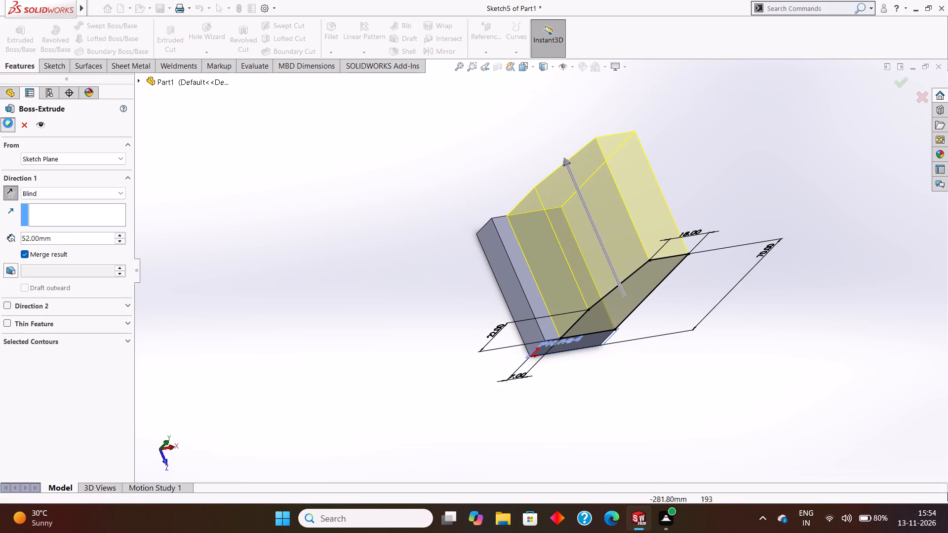
pyautogui.click(332, 159)
# Hide the reference plane Plane4 that carries the upright's sketch.
pyautogui.moveTo(329, 147); pyautogui.dragTo(304, 74, button='middle')
pyautogui.moveTo(379, 160); pyautogui.dragTo(362, 89, button='middle')
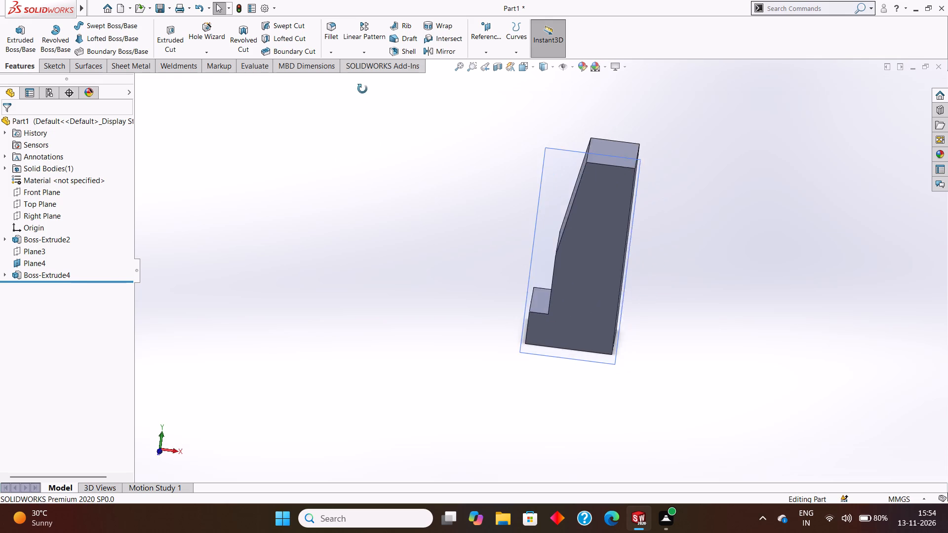
pyautogui.moveTo(362, 89); pyautogui.dragTo(362, 86, button='middle')
pyautogui.moveTo(431, 145); pyautogui.dragTo(434, 154, button='middle')
pyautogui.rightClick(548, 157)
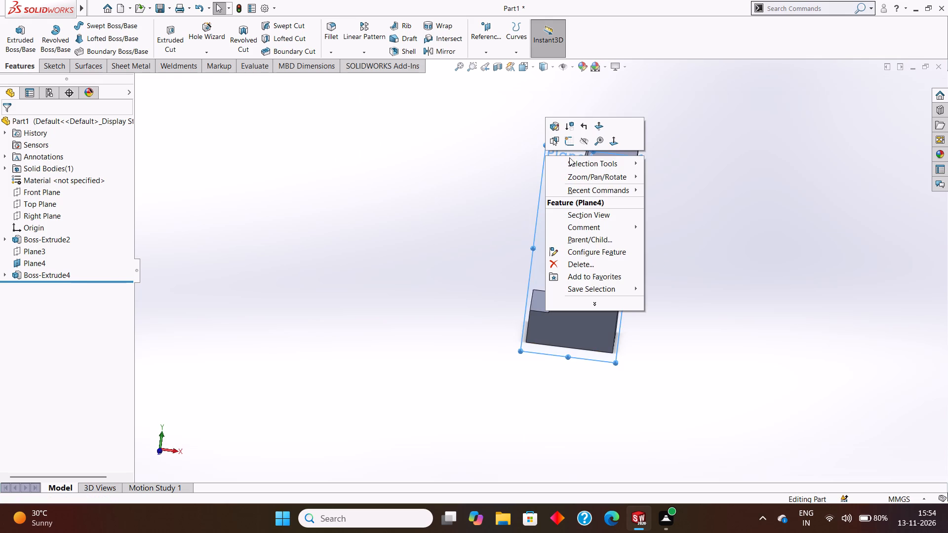
pyautogui.click(581, 142)
# Examine the upright and base block from several sides.
pyautogui.moveTo(445, 187); pyautogui.dragTo(530, 211, button='middle')
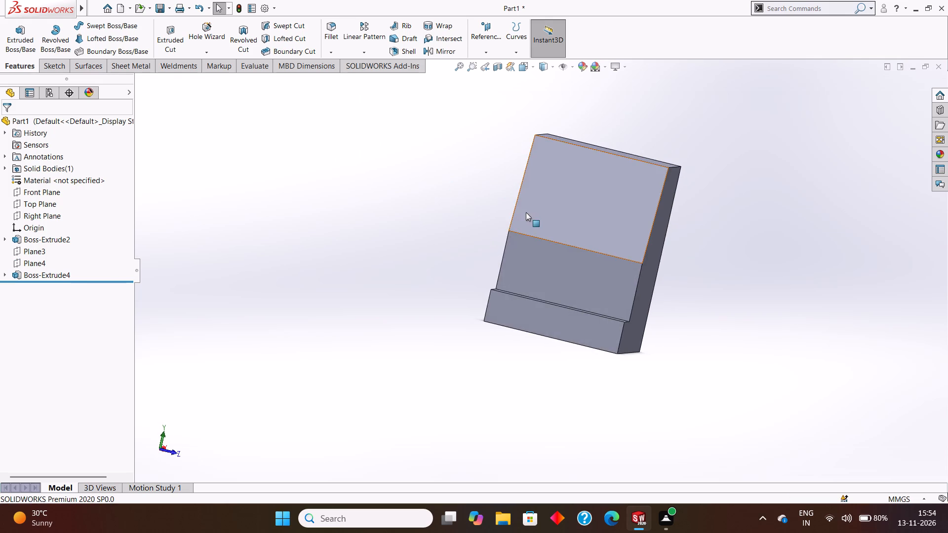
pyautogui.moveTo(523, 212); pyautogui.dragTo(479, 248, button='middle')
pyautogui.moveTo(533, 226); pyautogui.dragTo(501, 232, button='middle')
pyautogui.moveTo(545, 228); pyautogui.dragTo(518, 231, button='middle')
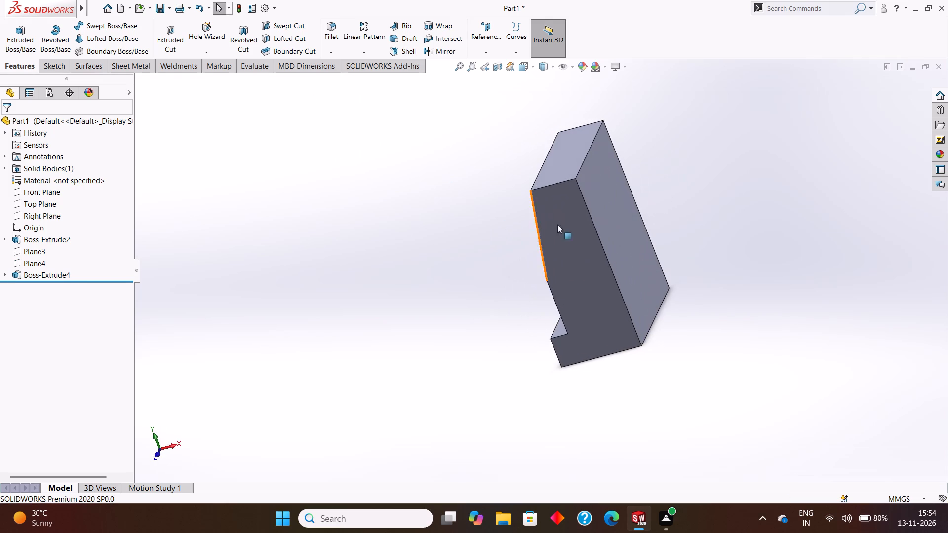
pyautogui.moveTo(773, 201); pyautogui.dragTo(736, 198, button='middle')
pyautogui.moveTo(734, 193); pyautogui.dragTo(748, 217, button='middle')
pyautogui.moveTo(749, 207); pyautogui.dragTo(750, 220, button='middle')
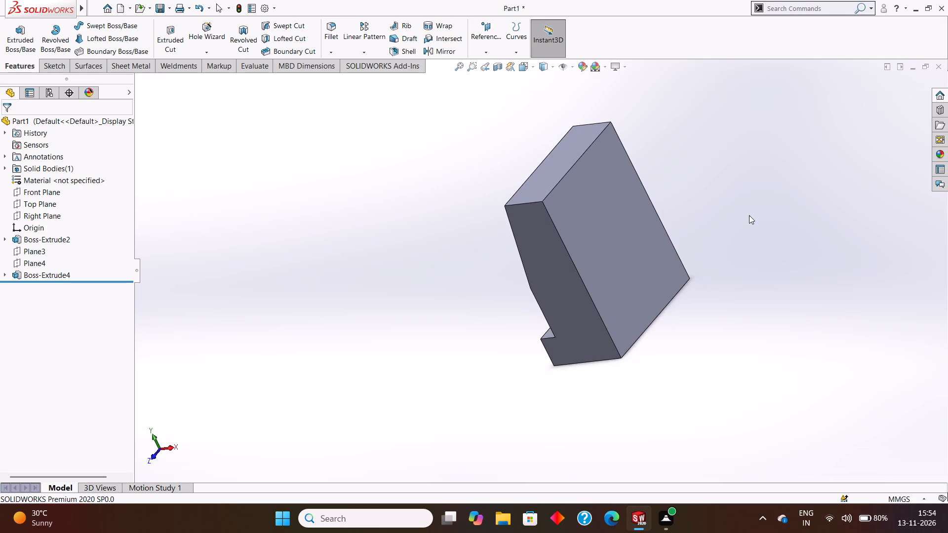
pyautogui.moveTo(749, 215); pyautogui.dragTo(761, 229, button='middle')
pyautogui.moveTo(762, 229); pyautogui.dragTo(773, 227, button='middle')
pyautogui.moveTo(773, 227); pyautogui.dragTo(783, 223, button='middle')
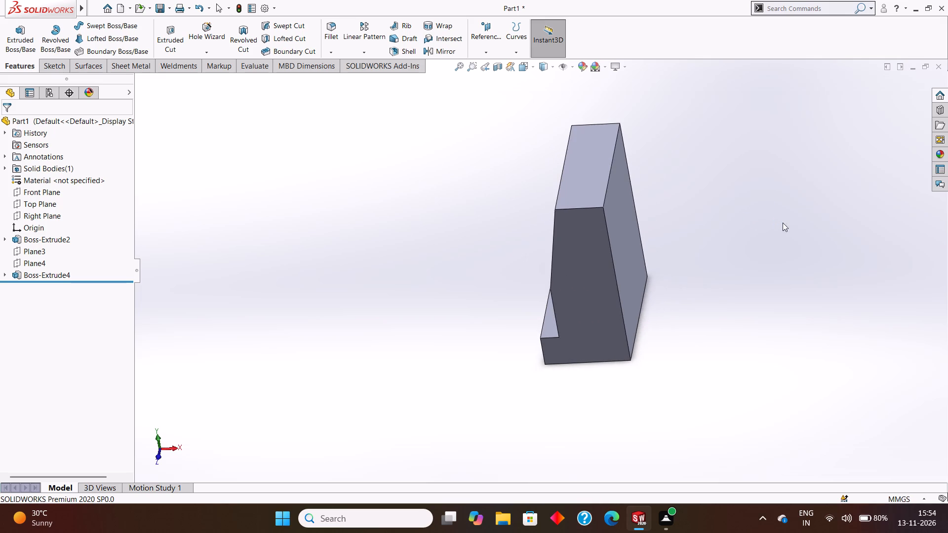
pyautogui.moveTo(774, 237); pyautogui.dragTo(769, 223, button='middle')
pyautogui.moveTo(769, 222); pyautogui.dragTo(776, 218, button='middle')
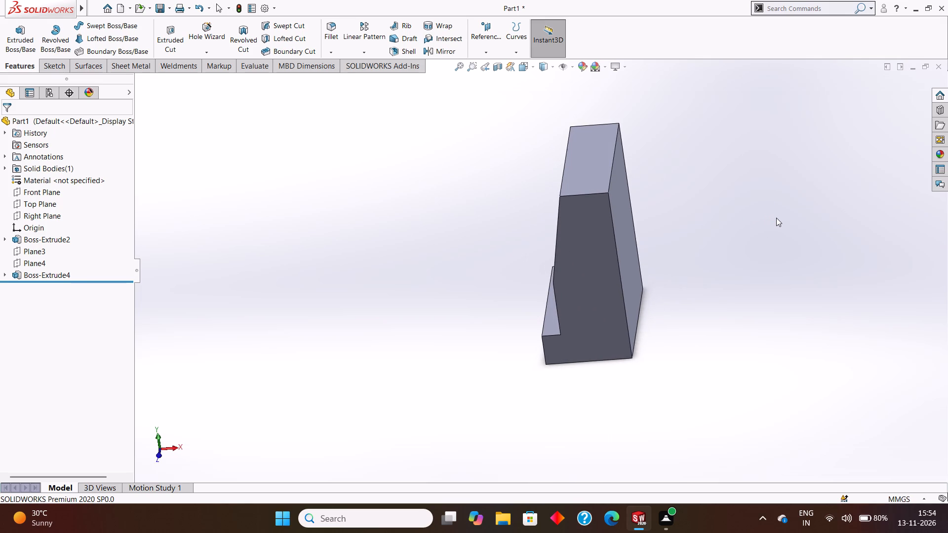
pyautogui.moveTo(776, 218); pyautogui.dragTo(784, 212, button='middle')
pyautogui.moveTo(784, 212); pyautogui.dragTo(771, 205, button='middle')
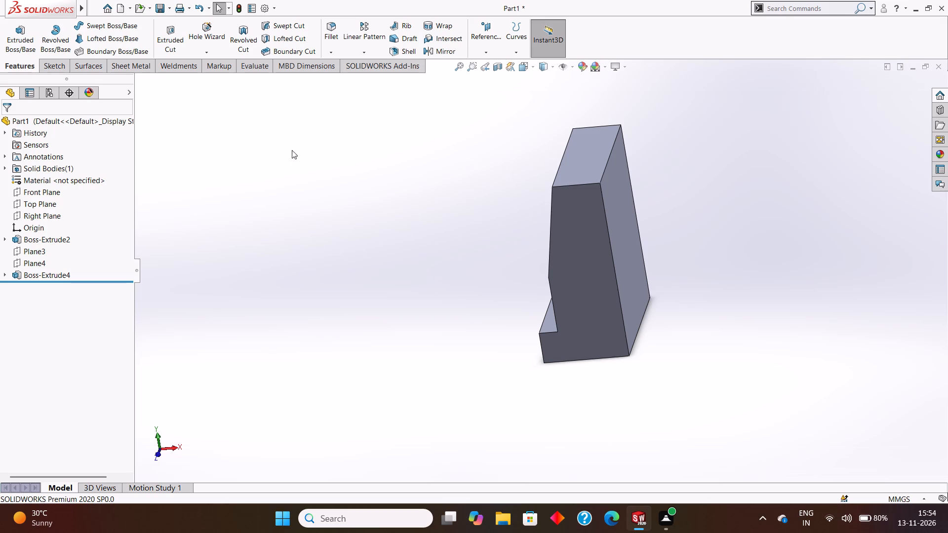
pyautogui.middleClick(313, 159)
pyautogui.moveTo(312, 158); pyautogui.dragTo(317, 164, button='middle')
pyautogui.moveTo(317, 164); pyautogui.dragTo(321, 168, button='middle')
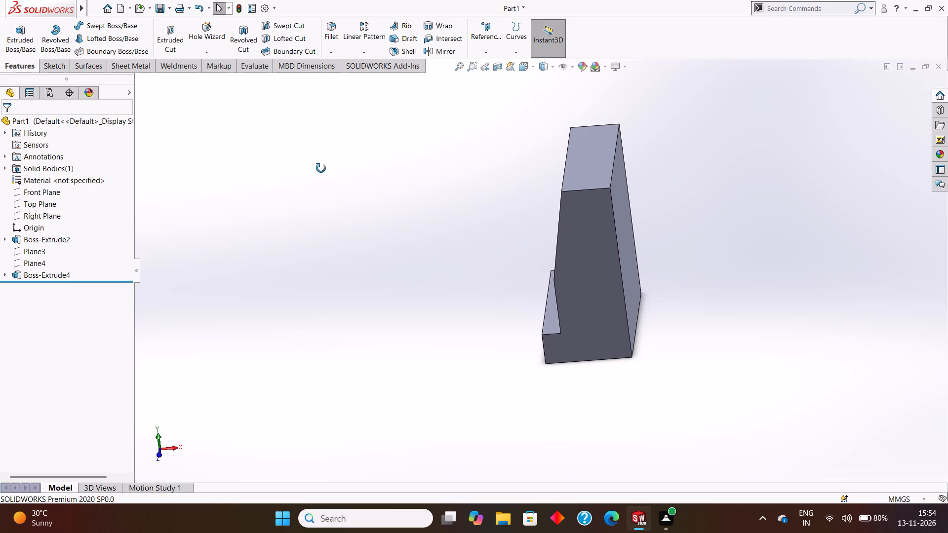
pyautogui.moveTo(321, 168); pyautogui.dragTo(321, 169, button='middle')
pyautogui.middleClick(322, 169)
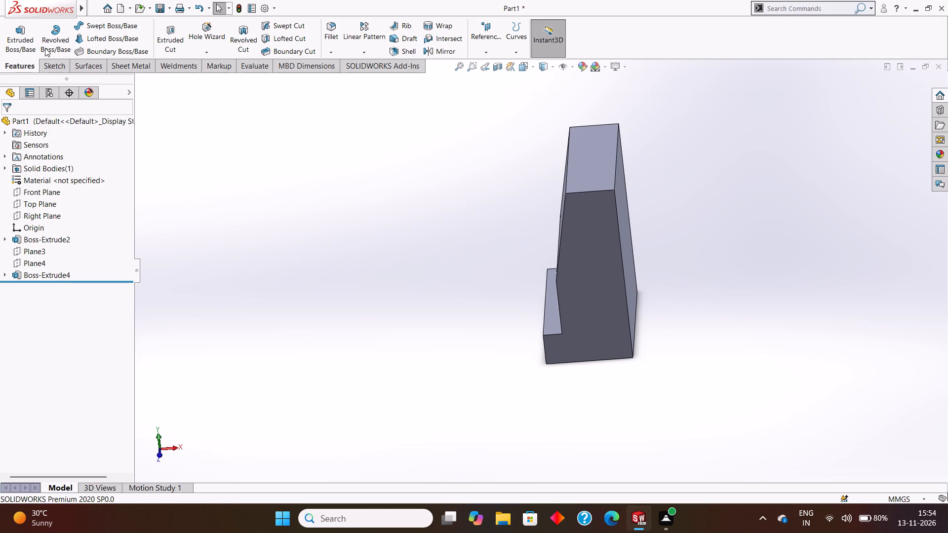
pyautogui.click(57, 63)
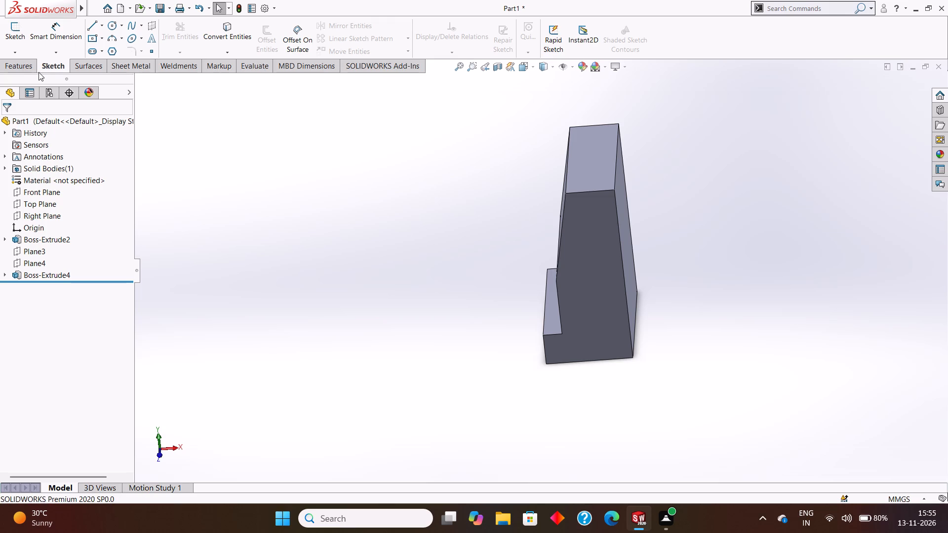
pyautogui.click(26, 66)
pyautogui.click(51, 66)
# Create a reference plane offset 6 mm from the Front Plane, on the side of the solid body.
pyautogui.click(14, 65)
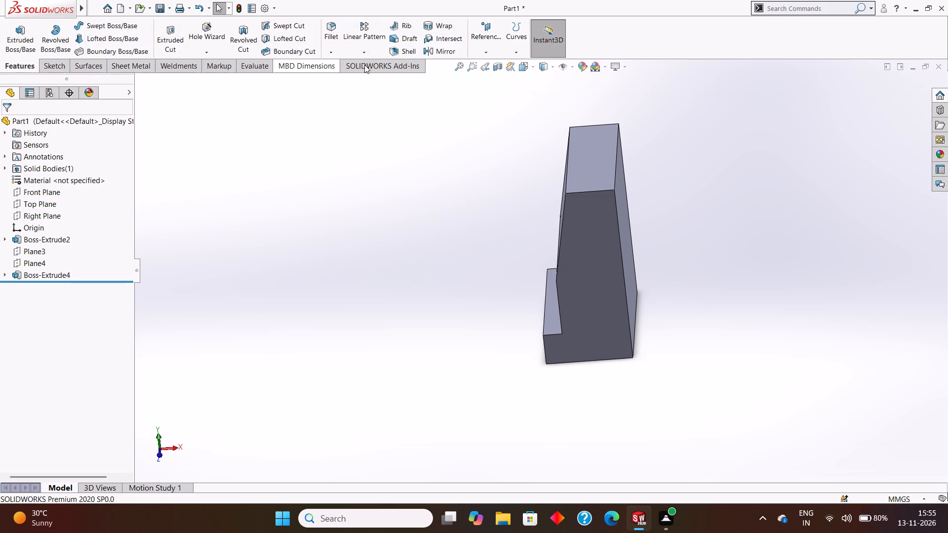
pyautogui.click(484, 53)
pyautogui.click(490, 63)
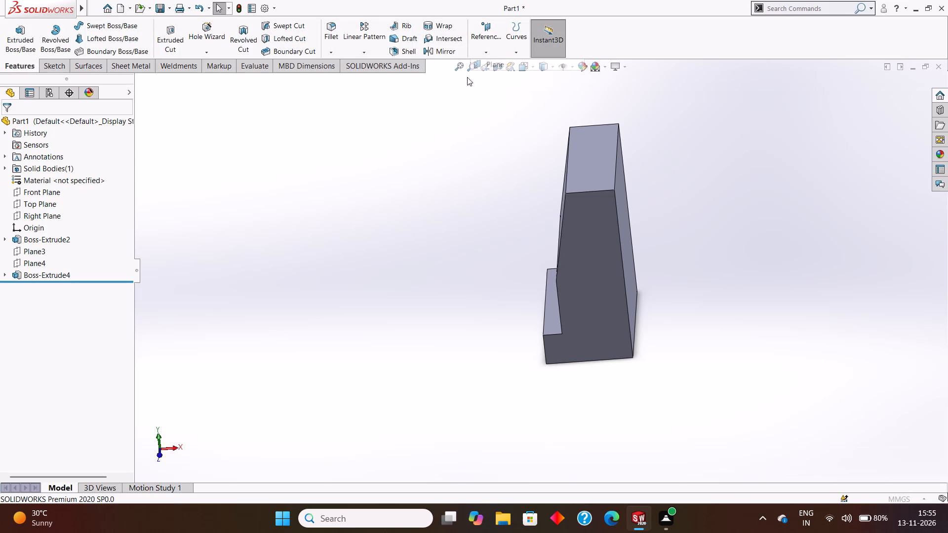
pyautogui.click(139, 77)
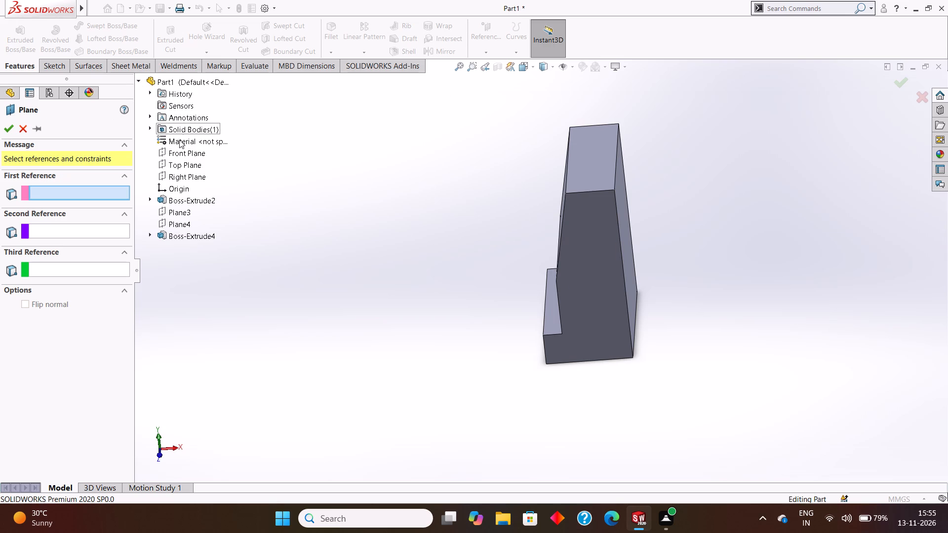
pyautogui.click(182, 151)
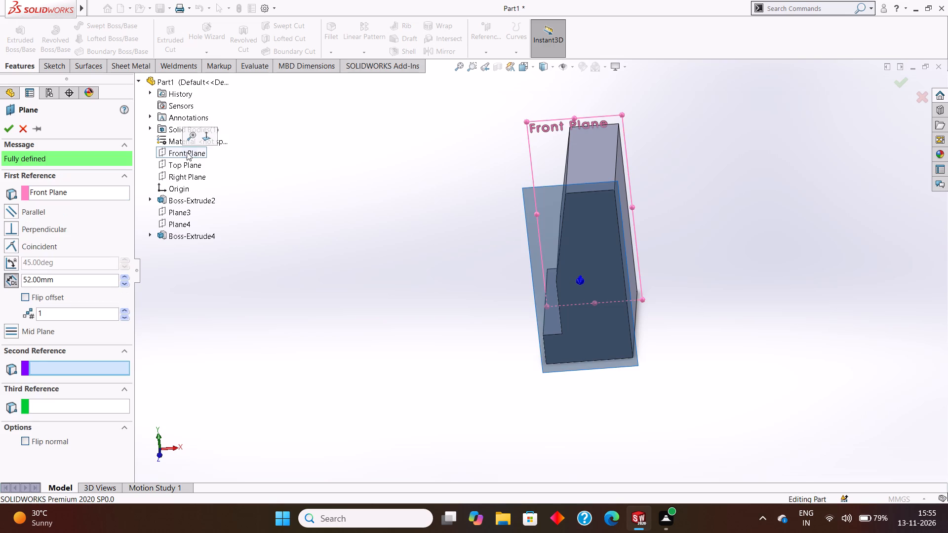
pyautogui.moveTo(438, 162); pyautogui.dragTo(365, 194, button='middle')
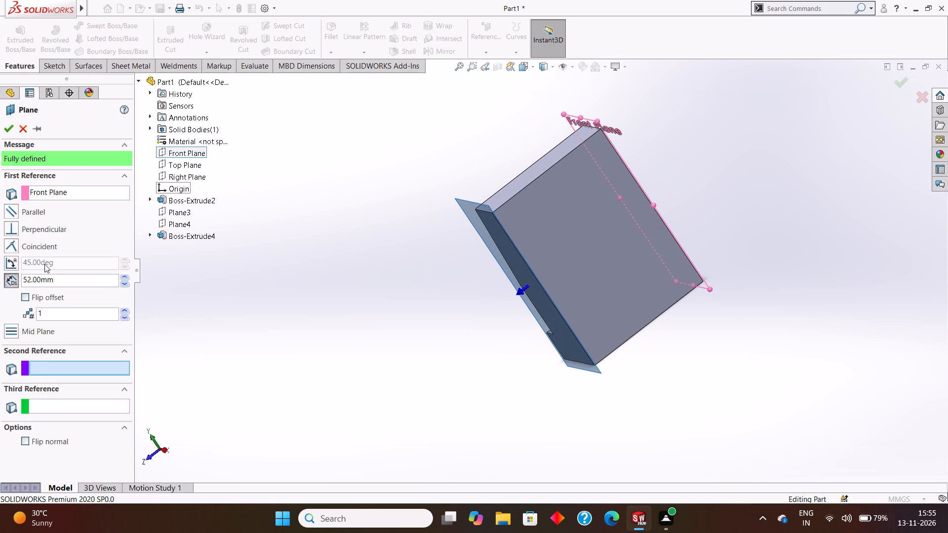
pyautogui.click(59, 280)
pyautogui.moveTo(73, 280); pyautogui.dragTo(12, 279)
pyautogui.press('BackSpace')
pyautogui.press('6')
pyautogui.press('Return')
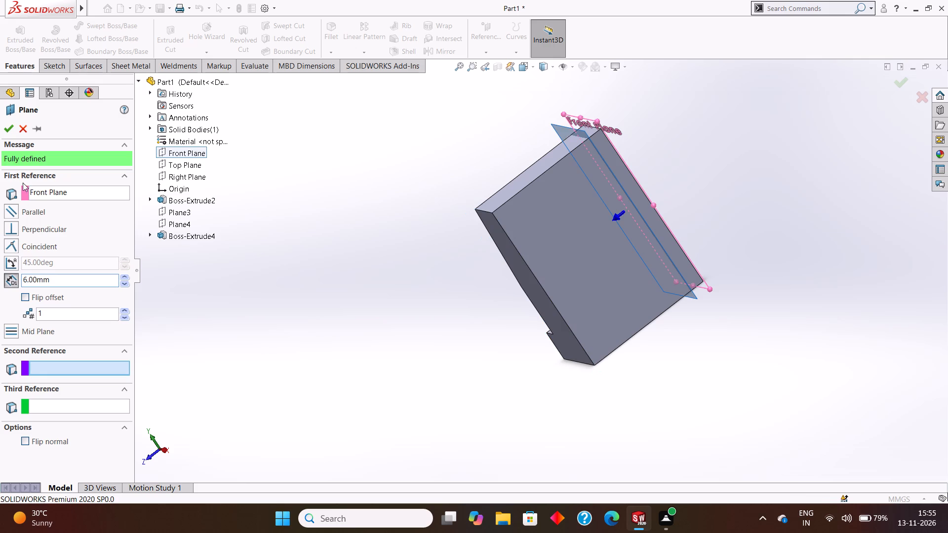
pyautogui.click(10, 132)
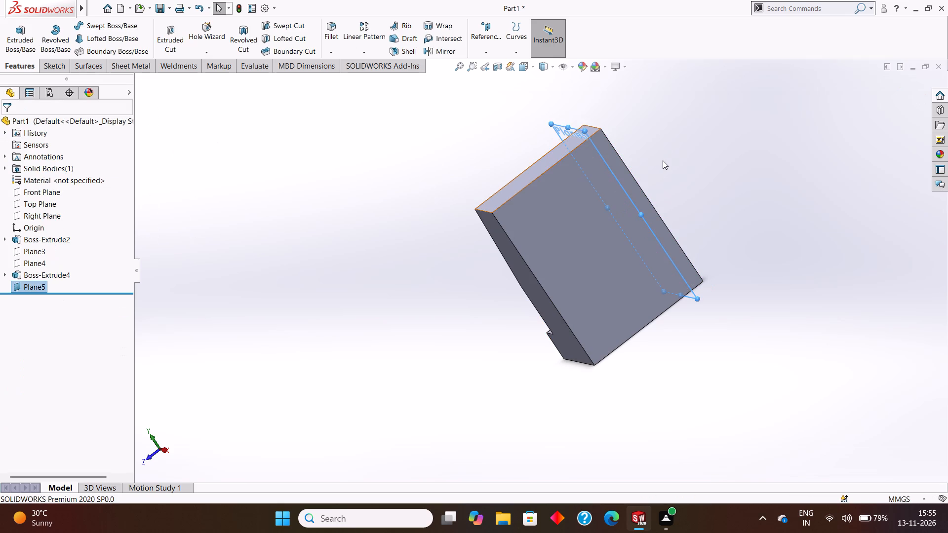
# Open a new sketch on the plane offset 6 mm from the Front Plane and view it face-on.
pyautogui.click(694, 147)
pyautogui.moveTo(710, 140); pyautogui.dragTo(746, 89, button='middle')
pyautogui.moveTo(670, 129); pyautogui.dragTo(700, 115, button='middle')
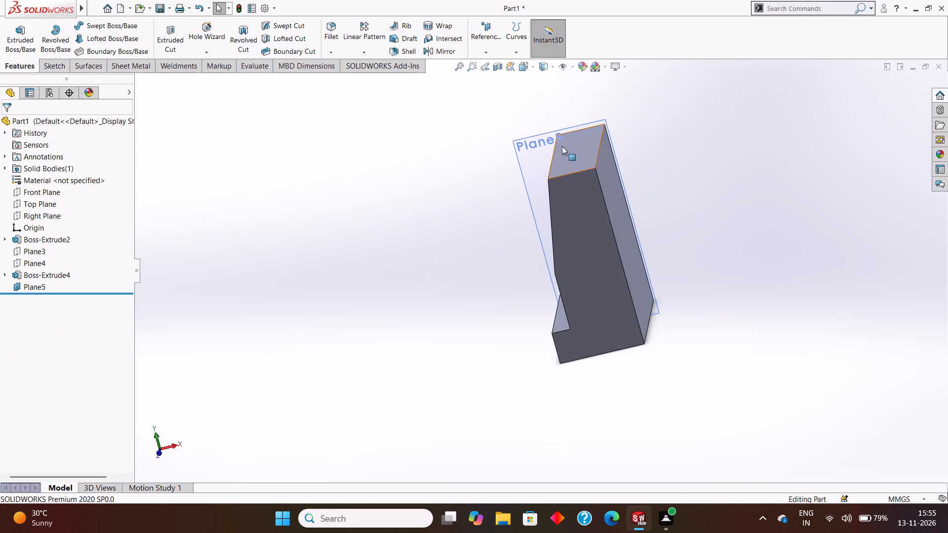
pyautogui.scroll(-3, 541, 151)
pyautogui.click(530, 167)
pyautogui.click(572, 136)
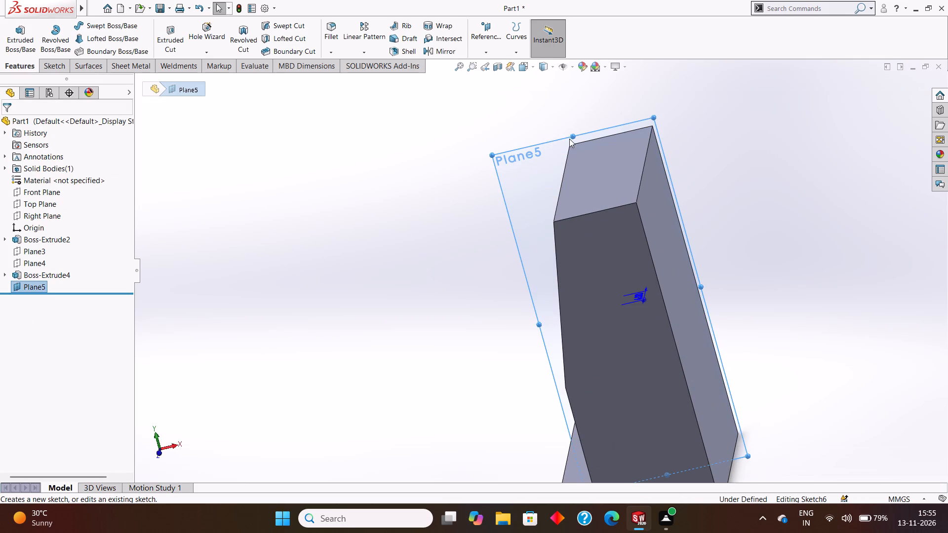
pyautogui.hotkey('ctrl', '8')
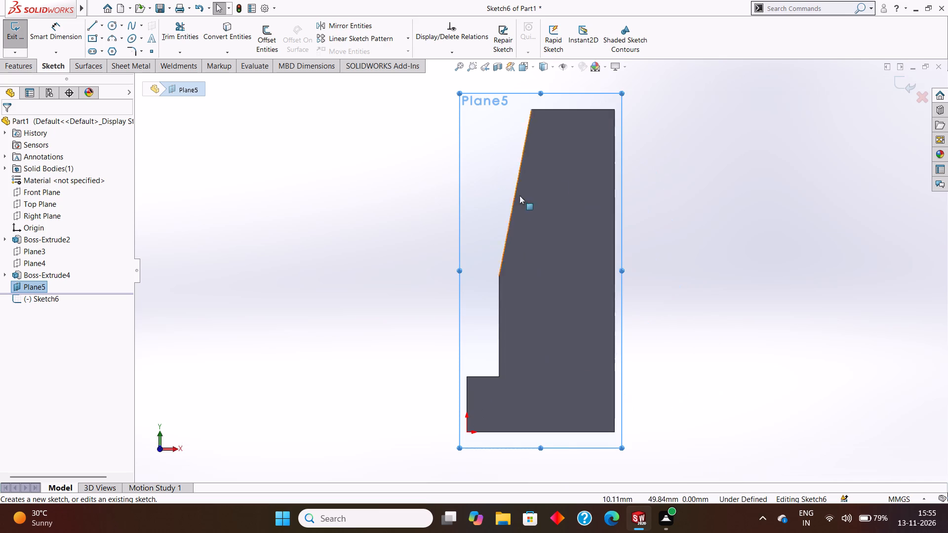
# Draw a 29 mm horizontal centerline outward from the top corner of the upright's straight edge, then a 10 mm centerline straight down.
pyautogui.scroll(1, 551, 155)
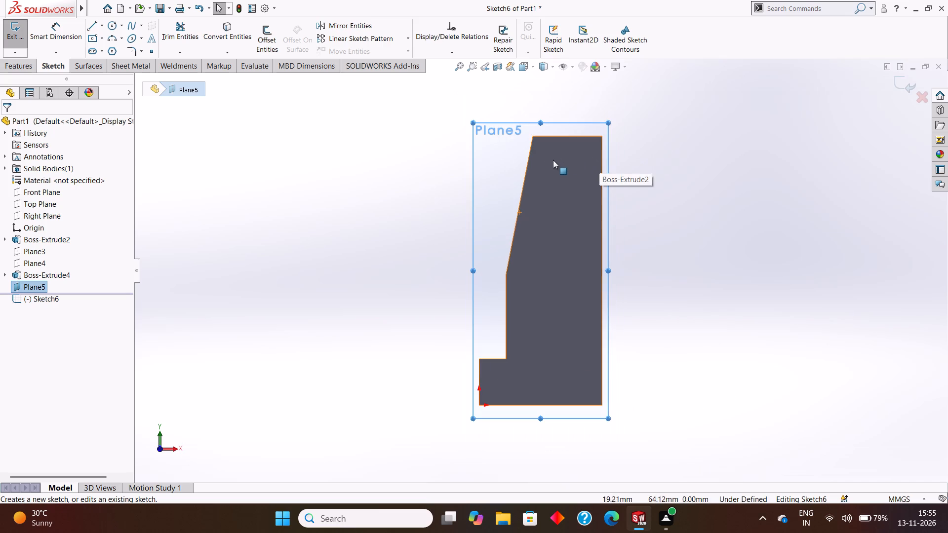
pyautogui.scroll(2, 536, 174)
pyautogui.scroll(-3, 532, 178)
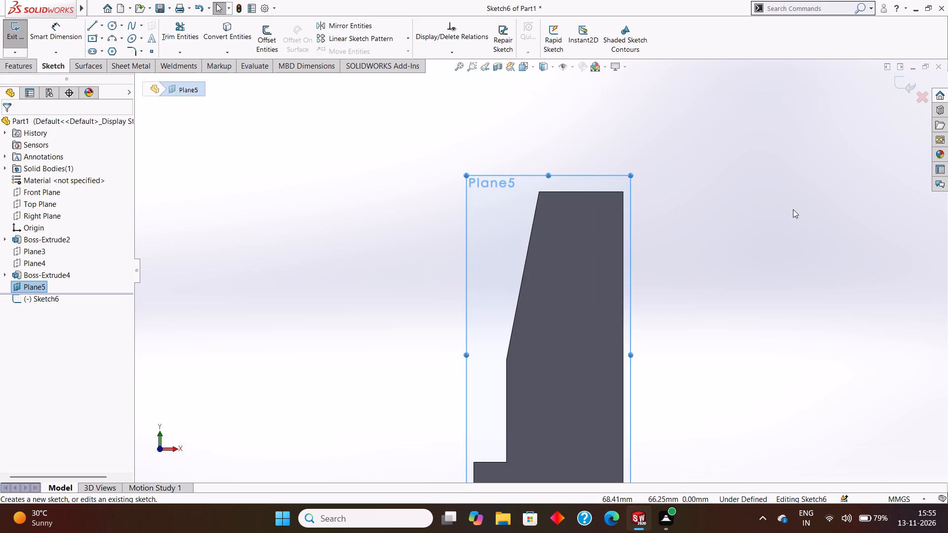
pyautogui.click(792, 209)
pyautogui.scroll(-1, 610, 230)
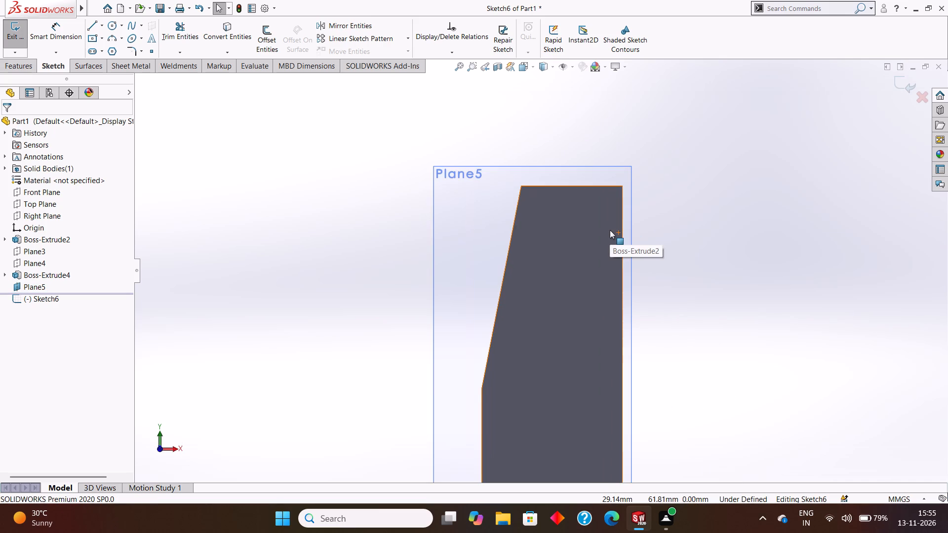
pyautogui.scroll(-2, 609, 238)
pyautogui.scroll(2, 609, 239)
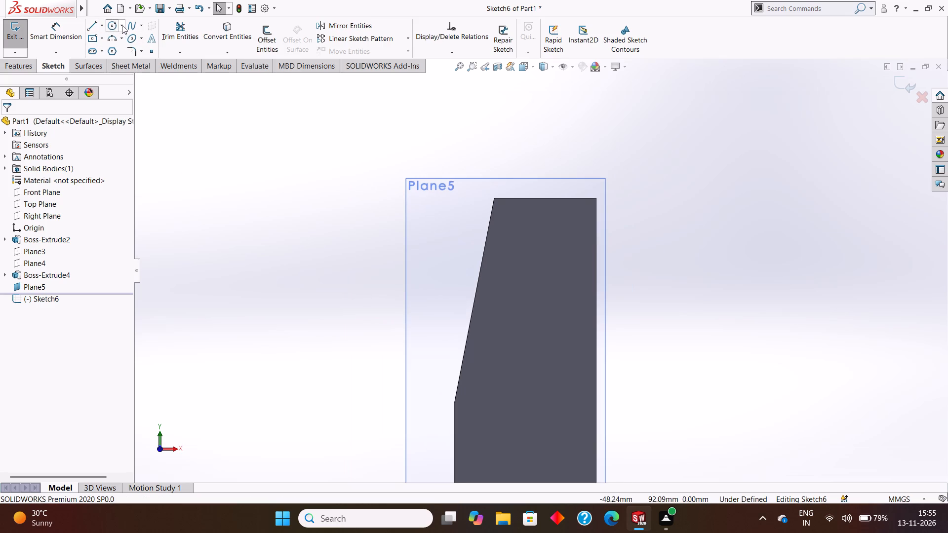
pyautogui.click(103, 27)
pyautogui.click(112, 50)
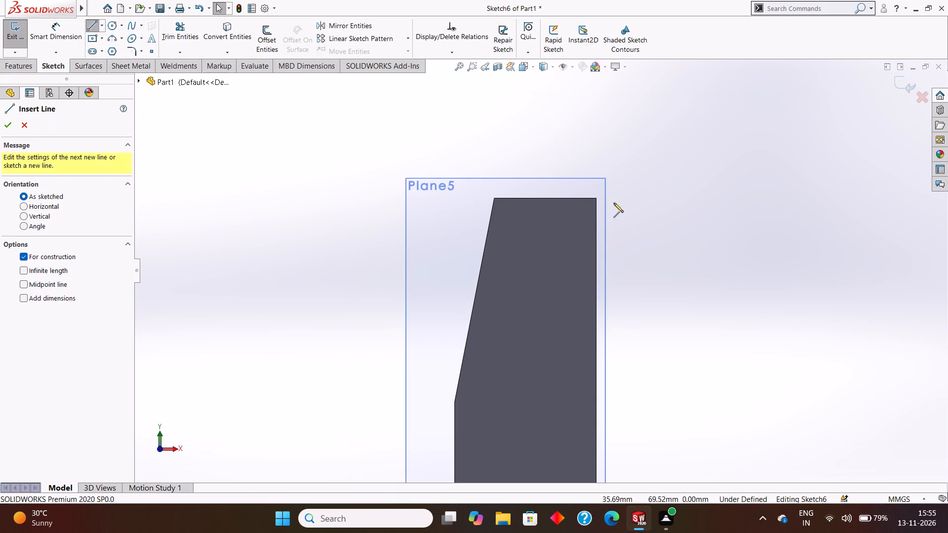
pyautogui.click(595, 199)
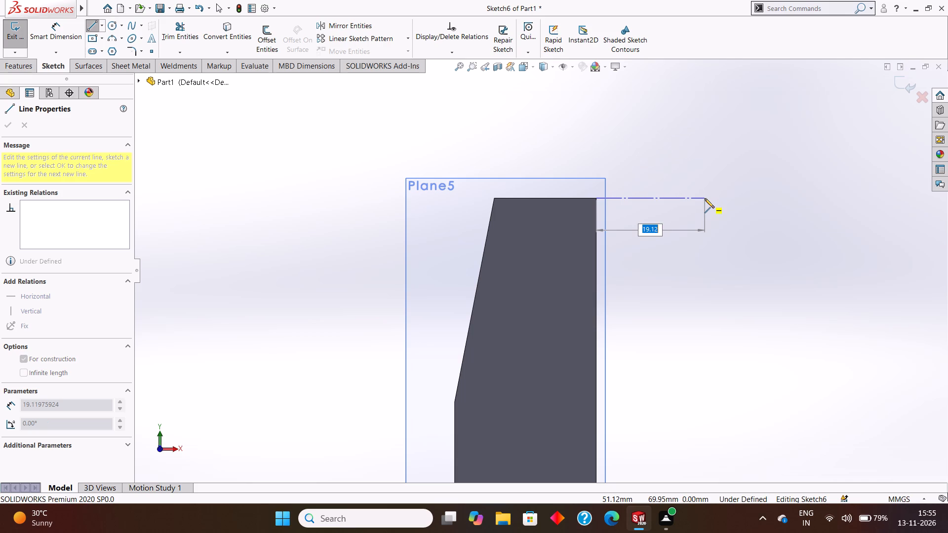
pyautogui.write('29')
pyautogui.press('Return')
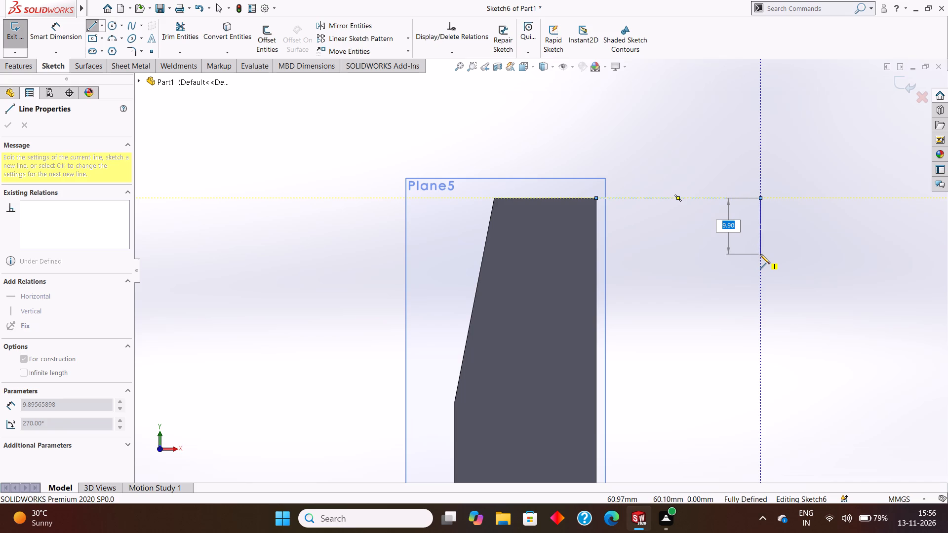
pyautogui.write('10')
pyautogui.press('Return')
pyautogui.press('Escape')
pyautogui.press('Escape')
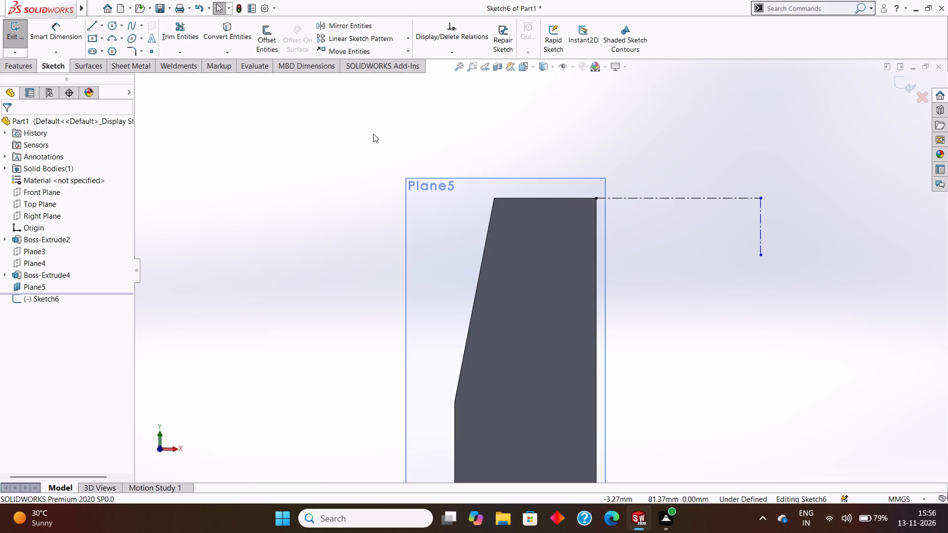
# Draw a circle centred on the lower end of the 10 mm centerline and dimension its diameter as 20 mm.
pyautogui.click(113, 29)
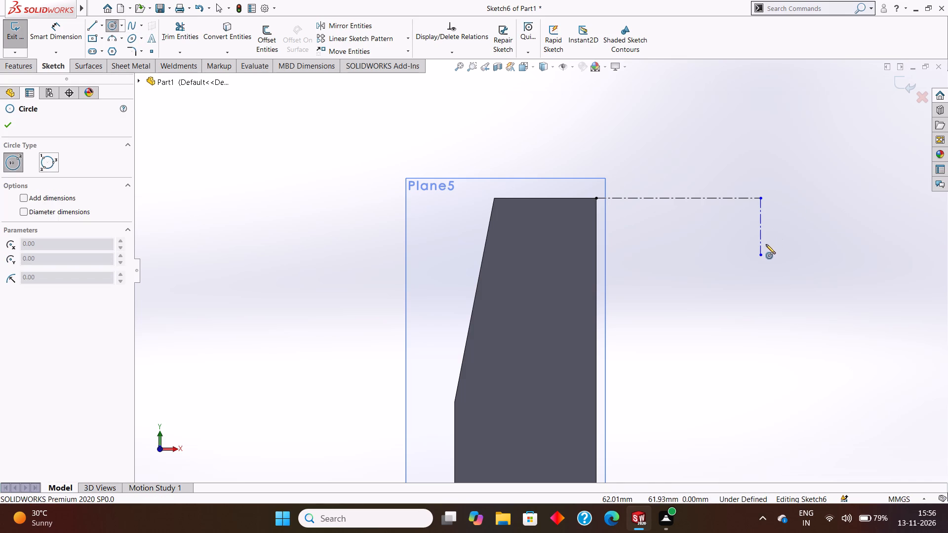
pyautogui.moveTo(760, 257); pyautogui.dragTo(761, 196)
pyautogui.click(5, 122)
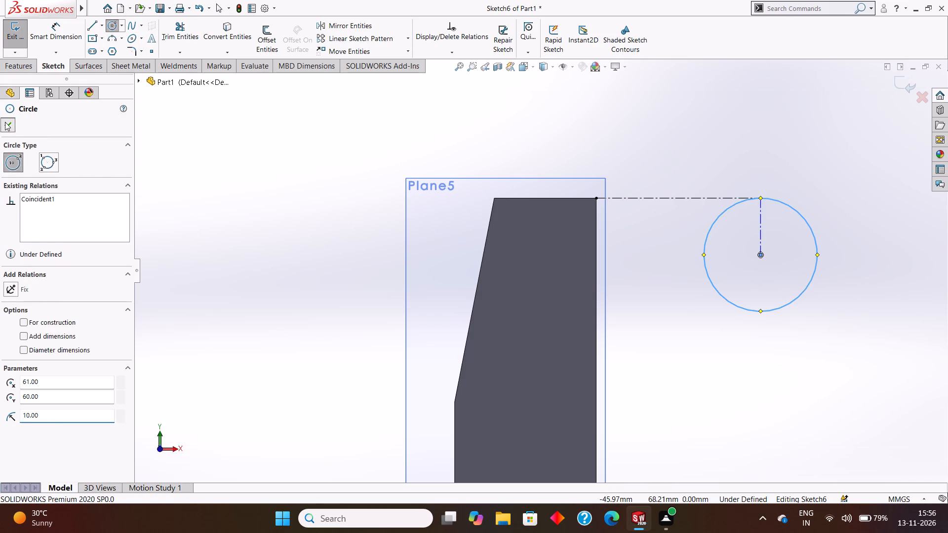
pyautogui.click(42, 28)
pyautogui.click(791, 206)
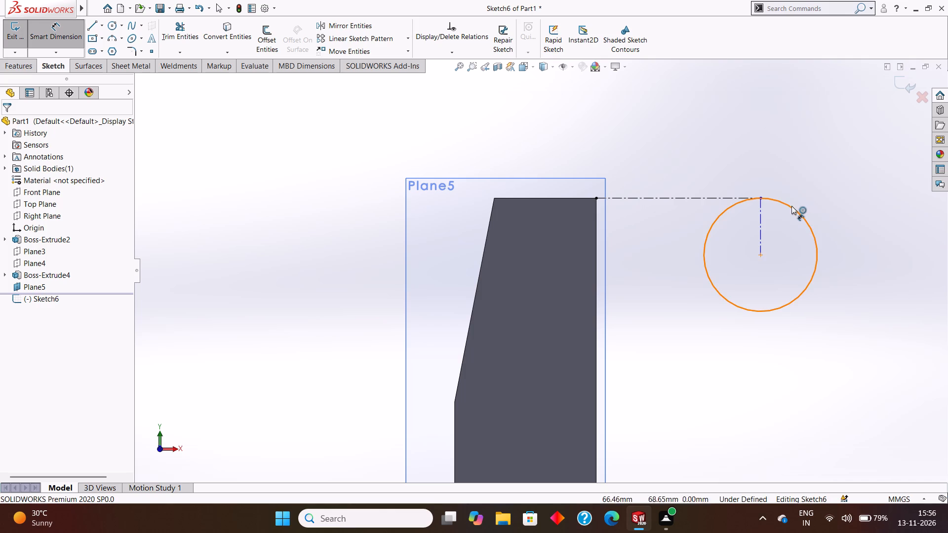
pyautogui.click(818, 125)
pyautogui.click(776, 114)
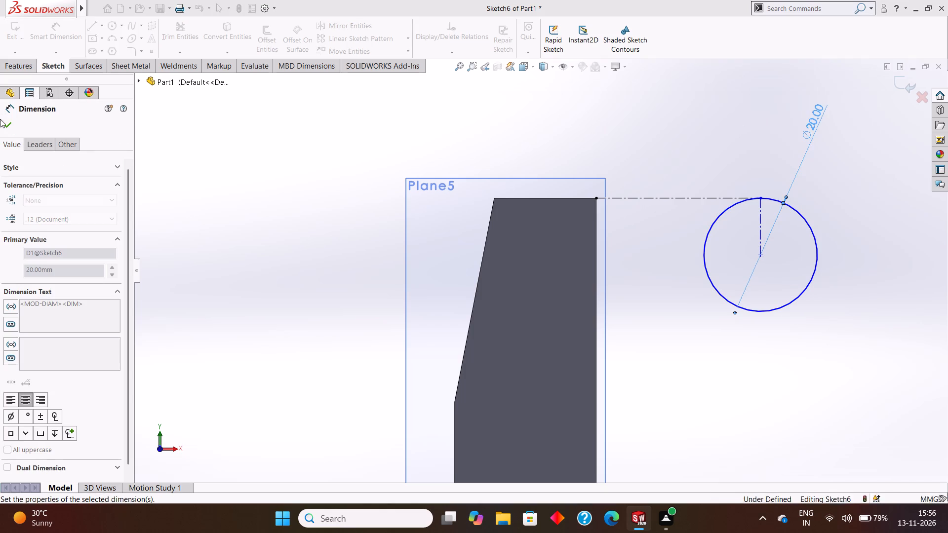
pyautogui.click(9, 123)
# Draw a vertical centerline up the body's straight edge from its bottom corner, entering a length of 34 mm.
pyautogui.scroll(3, 835, 301)
pyautogui.scroll(1, 762, 345)
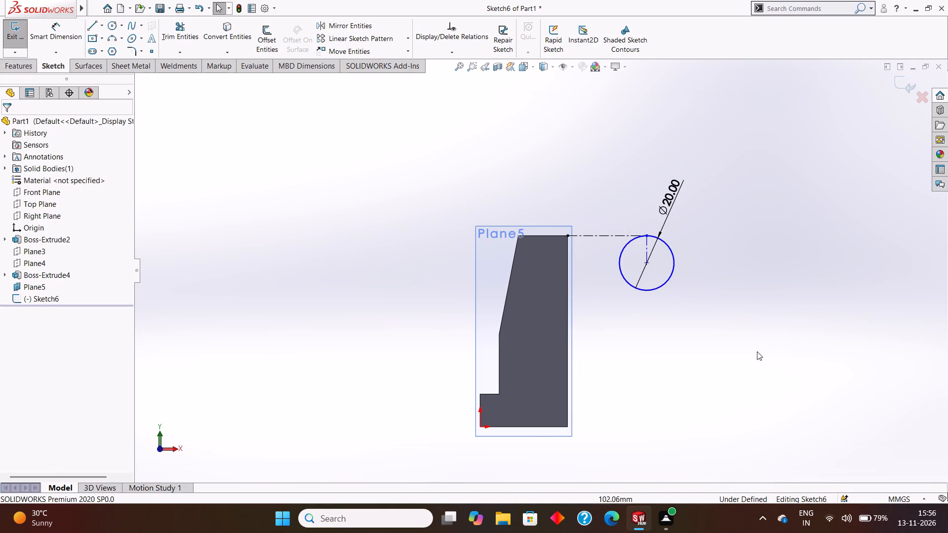
pyautogui.click(101, 23)
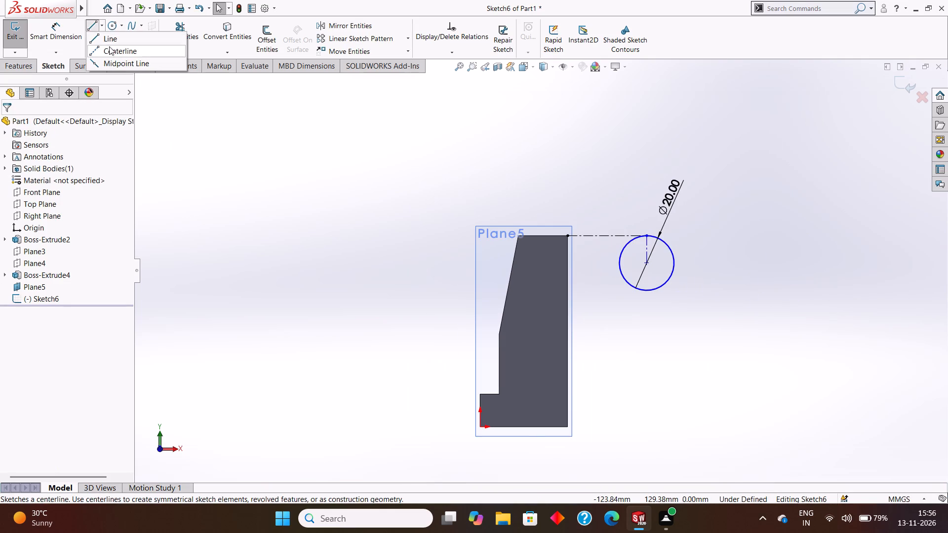
pyautogui.click(111, 49)
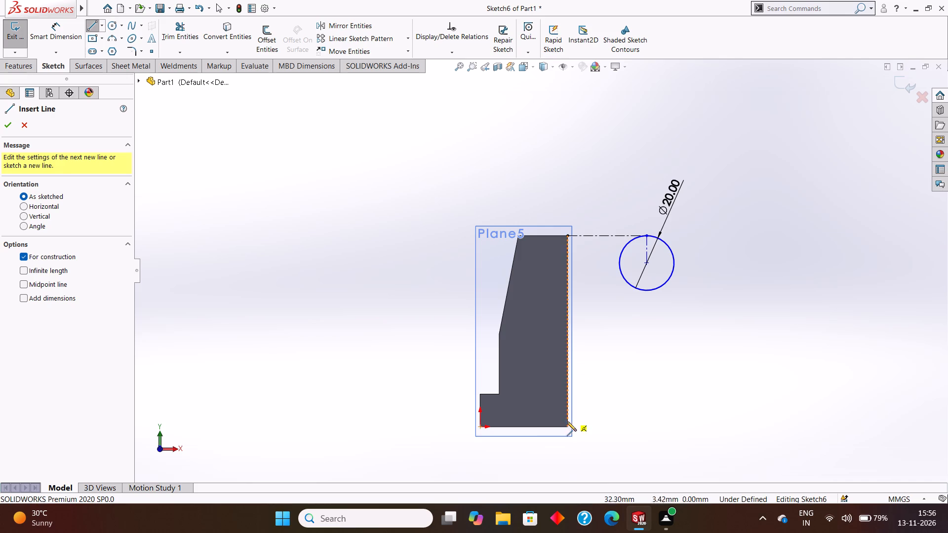
pyautogui.click(566, 427)
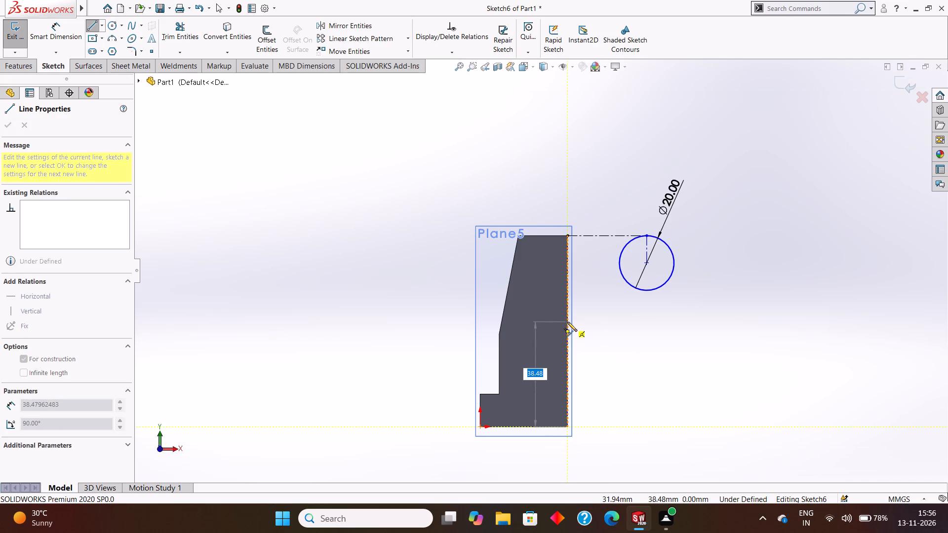
pyautogui.write('34')
pyautogui.press('Return')
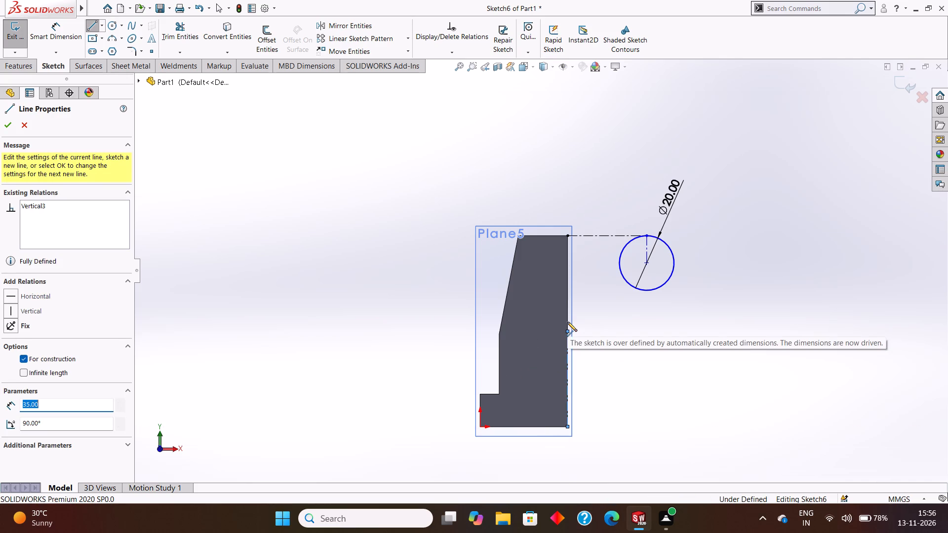
pyautogui.press('Escape')
pyautogui.press('Escape')
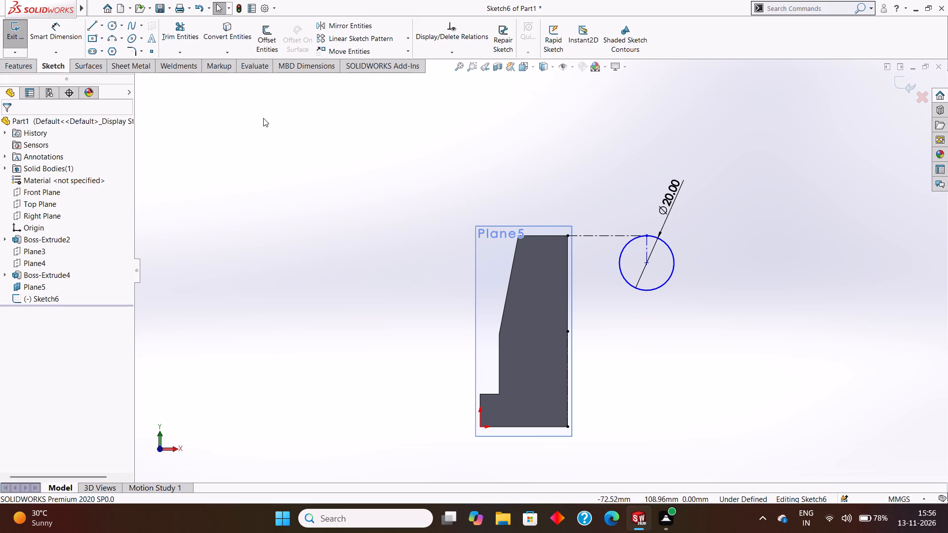
# Draw a line about 37 mm long from the top end of the 34 mm centerline, tangent to the lower side of the 20 mm circle.
pyautogui.click(96, 26)
pyautogui.scroll(-2, 632, 290)
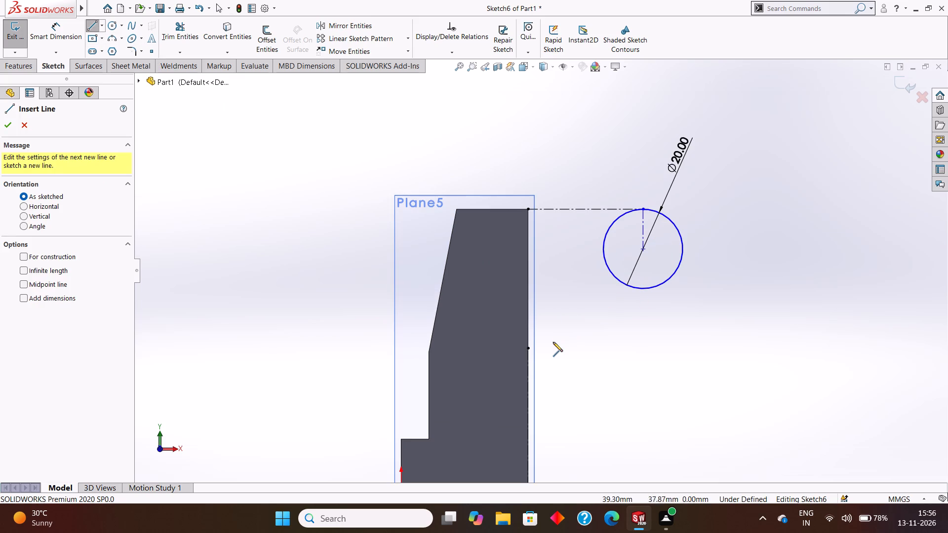
pyautogui.click(527, 349)
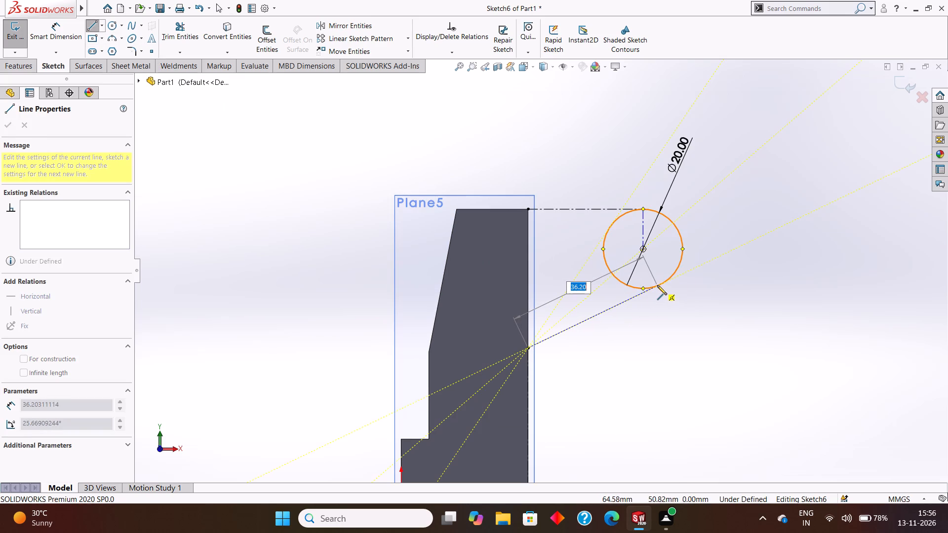
pyautogui.click(658, 284)
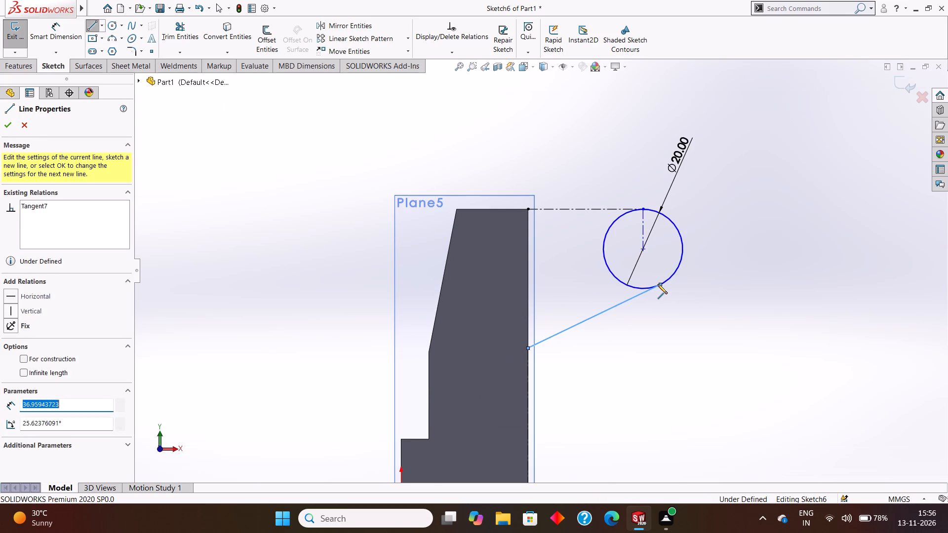
pyautogui.press('Escape')
pyautogui.press('Escape')
pyautogui.press('Escape')
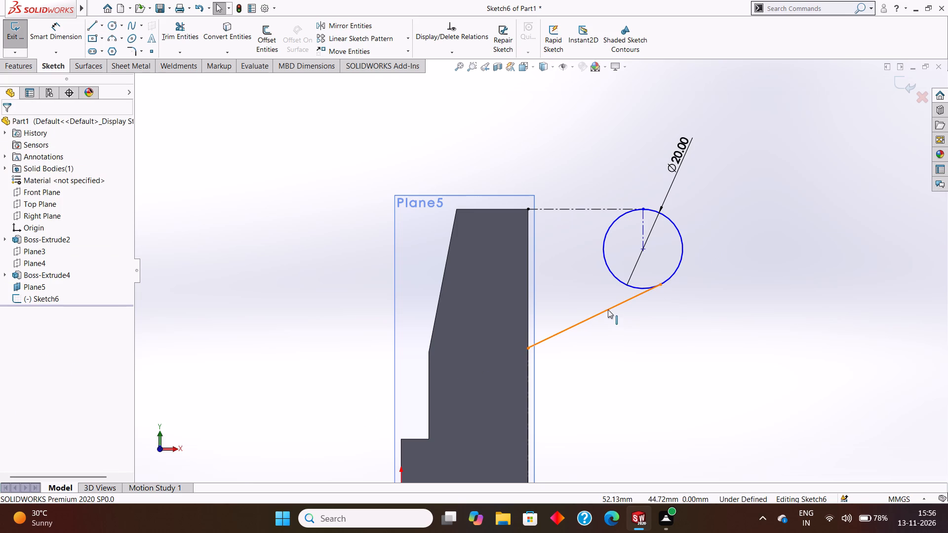
pyautogui.click(608, 309)
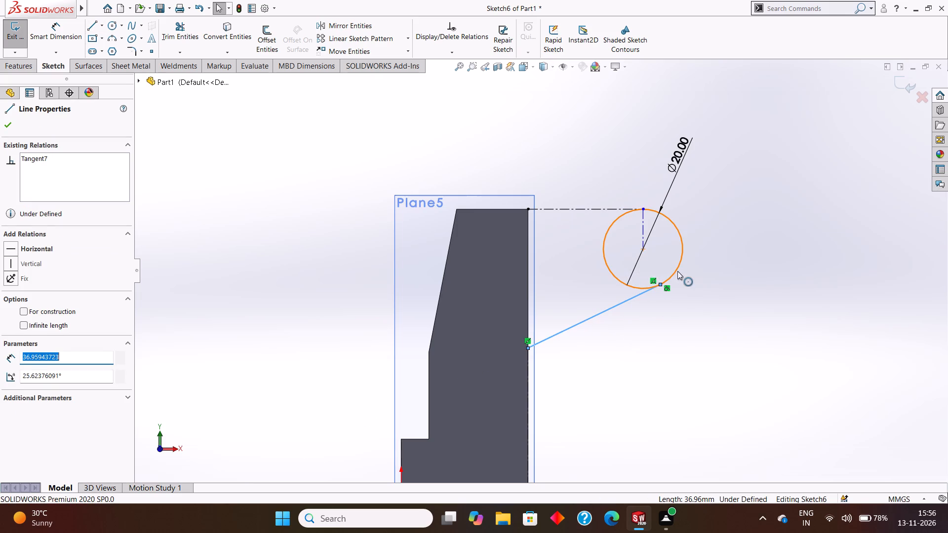
pyautogui.keyDown('ctrl'); pyautogui.click(677, 271); pyautogui.keyUp('ctrl')
pyautogui.press('Escape')
pyautogui.press('Escape')
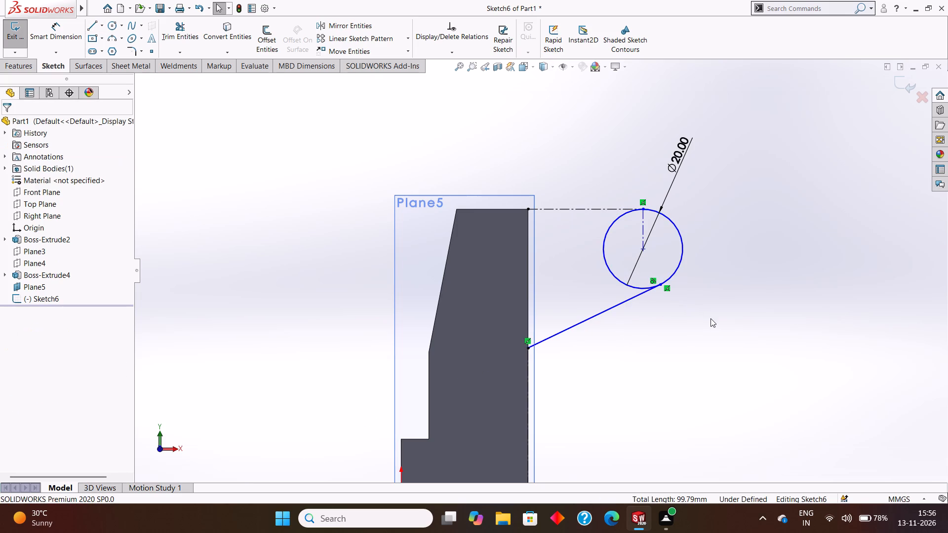
pyautogui.press('Escape')
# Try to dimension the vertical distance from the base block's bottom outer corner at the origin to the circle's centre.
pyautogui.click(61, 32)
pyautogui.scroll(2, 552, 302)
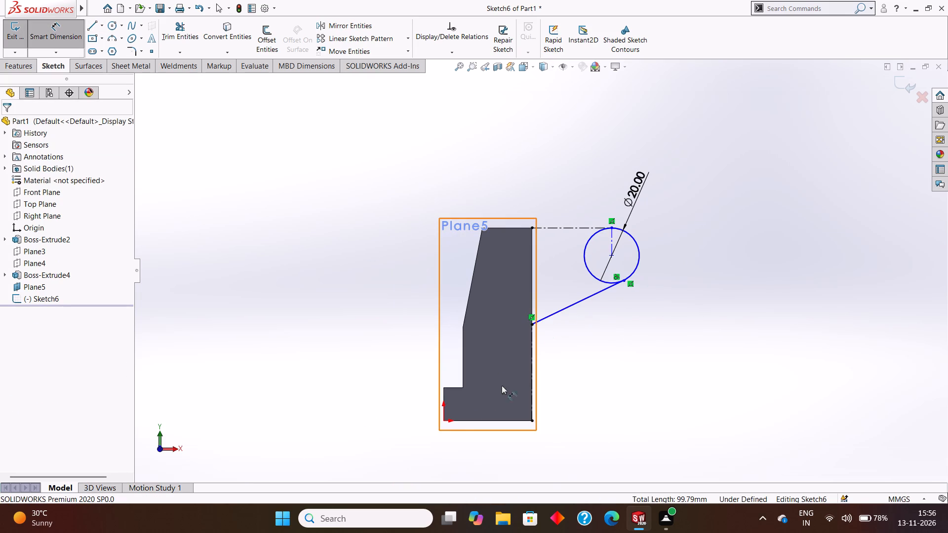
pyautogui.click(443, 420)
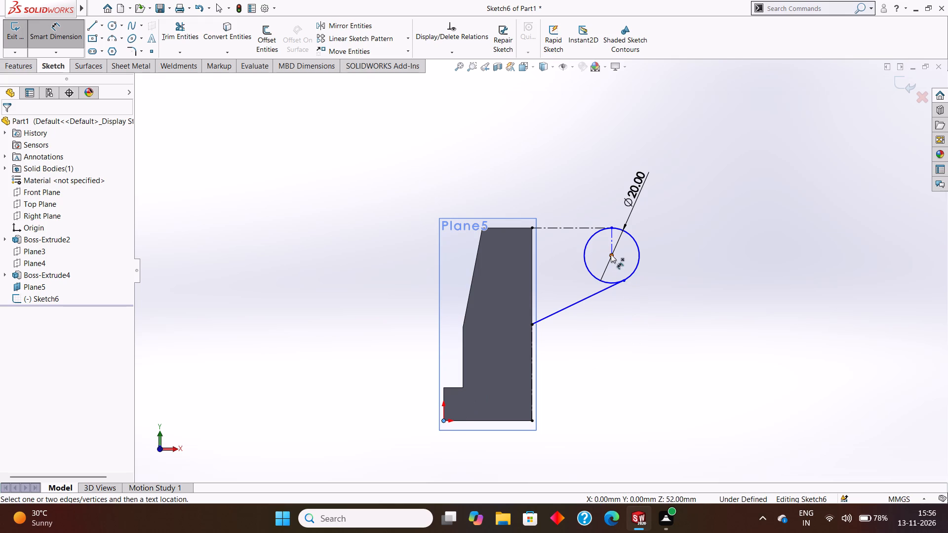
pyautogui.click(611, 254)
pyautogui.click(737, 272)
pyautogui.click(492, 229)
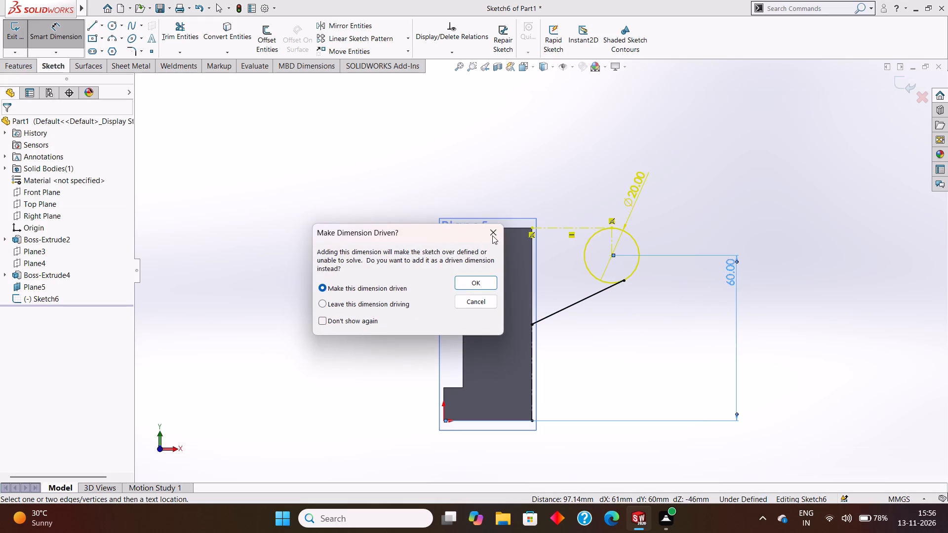
# Dimension the horizontal distance from the origin corner of the base block to the circle's centre as 61 mm.
pyautogui.click(442, 420)
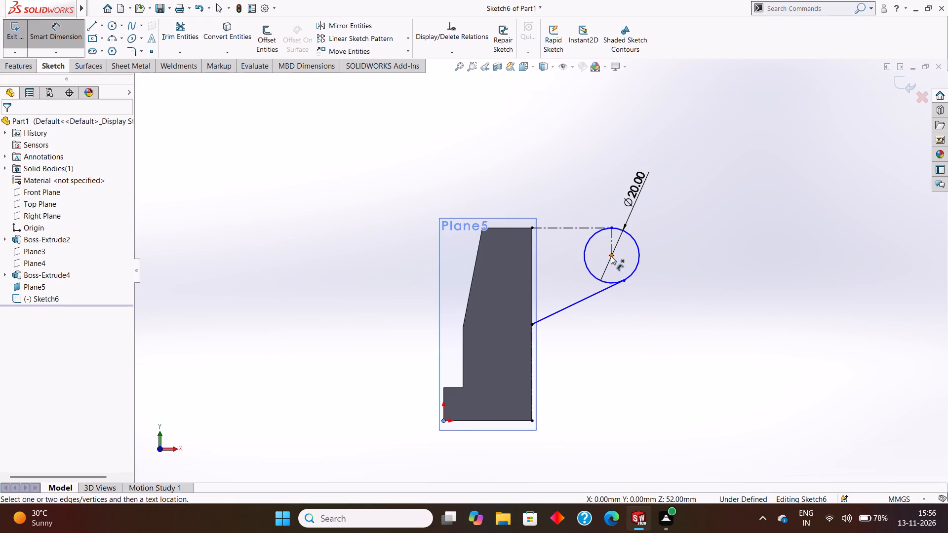
pyautogui.click(611, 256)
pyautogui.click(559, 167)
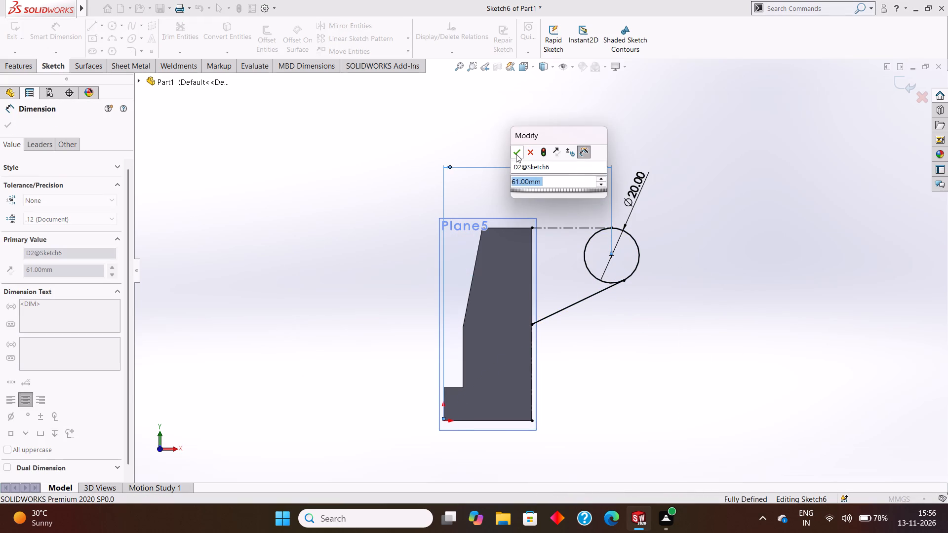
pyautogui.click(516, 154)
pyautogui.click(8, 121)
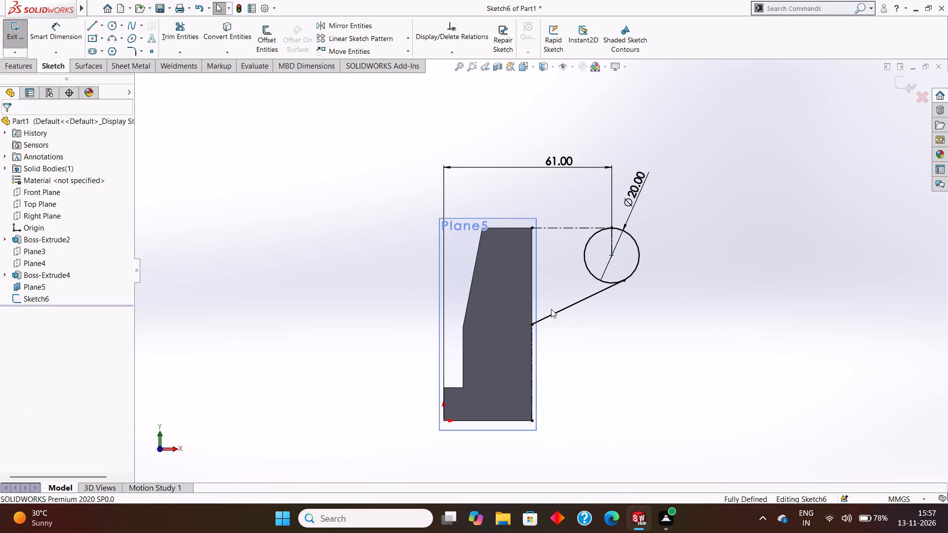
# Apply a Tangent relation between the sloped line and the 20 mm circle.
pyautogui.click(558, 313)
pyautogui.keyDown('ctrl'); pyautogui.click(639, 263); pyautogui.keyUp('ctrl')
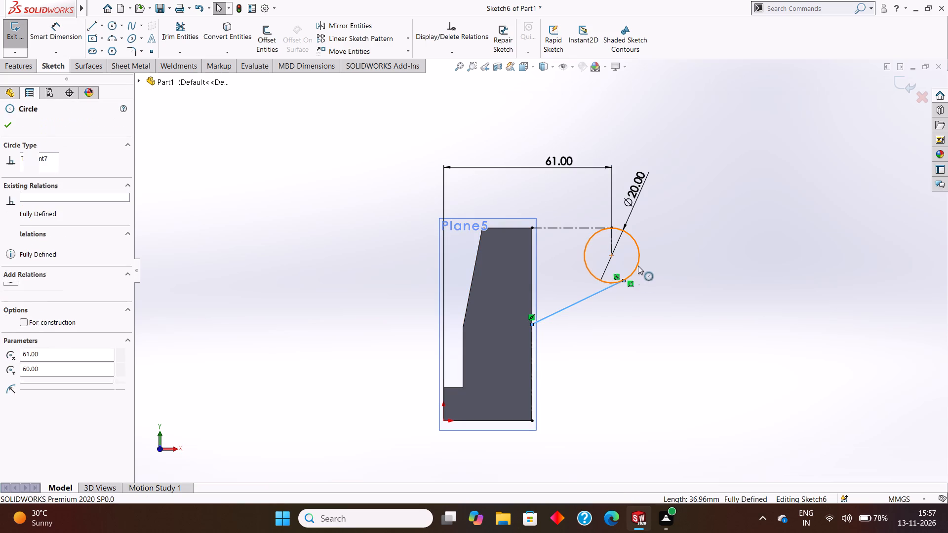
pyautogui.click(30, 300)
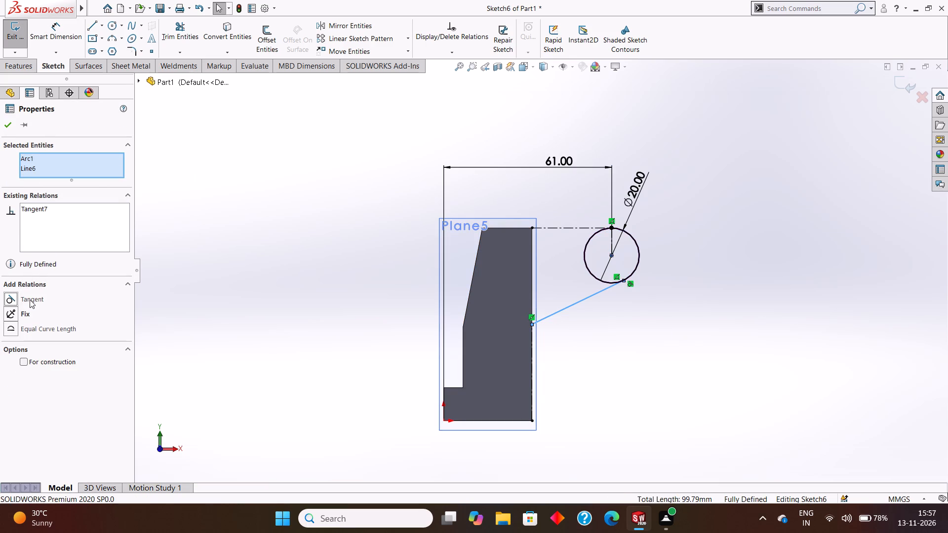
pyautogui.click(2, 124)
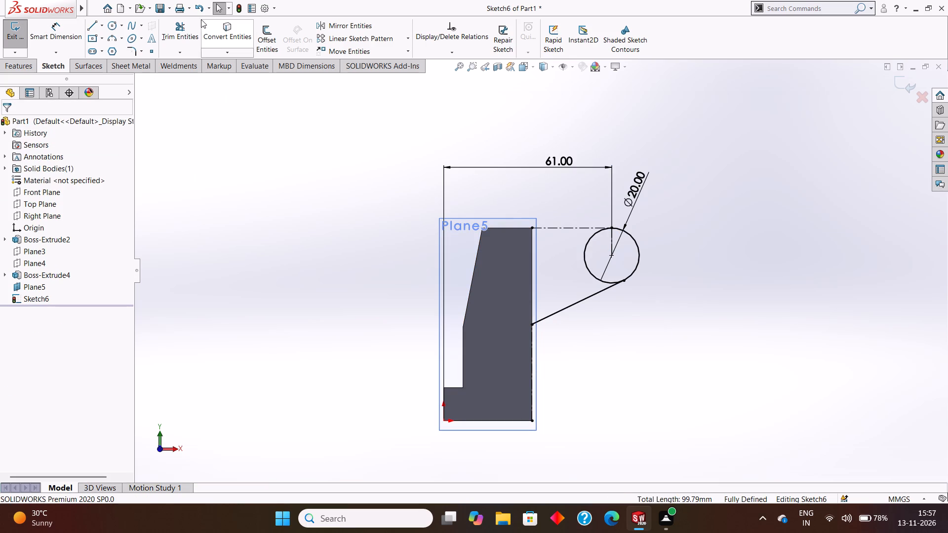
# Trim away the inner part of the 20 mm circle facing the upright, between the vertical centerline and the sloped line.
pyautogui.click(176, 29)
pyautogui.click(587, 240)
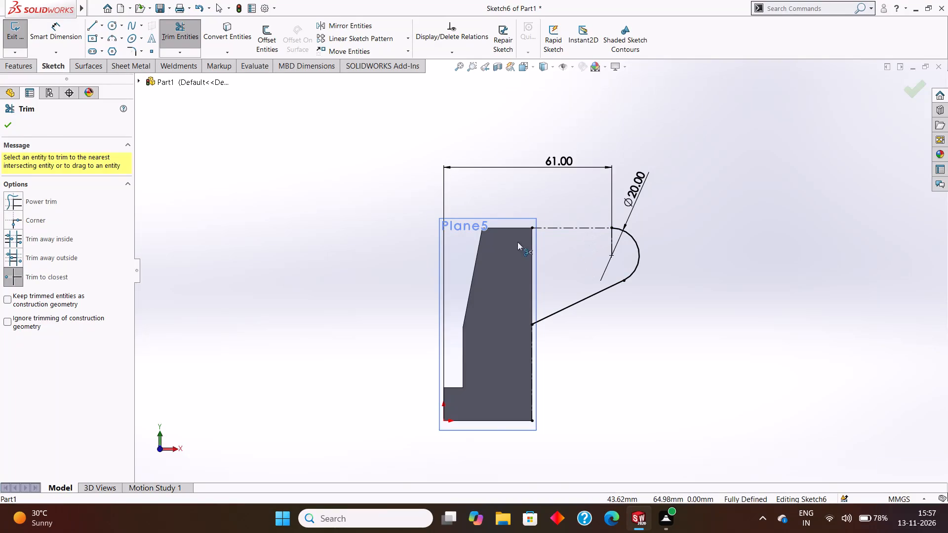
pyautogui.click(9, 126)
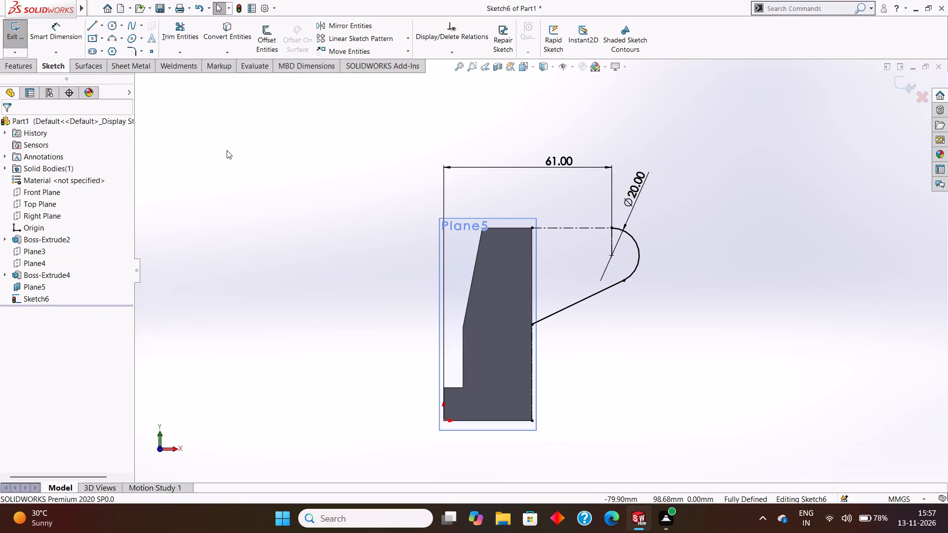
# Replace the horizontal centerline with a solid line from the upright's top corner to the upper end of the trimmed arc.
pyautogui.click(183, 31)
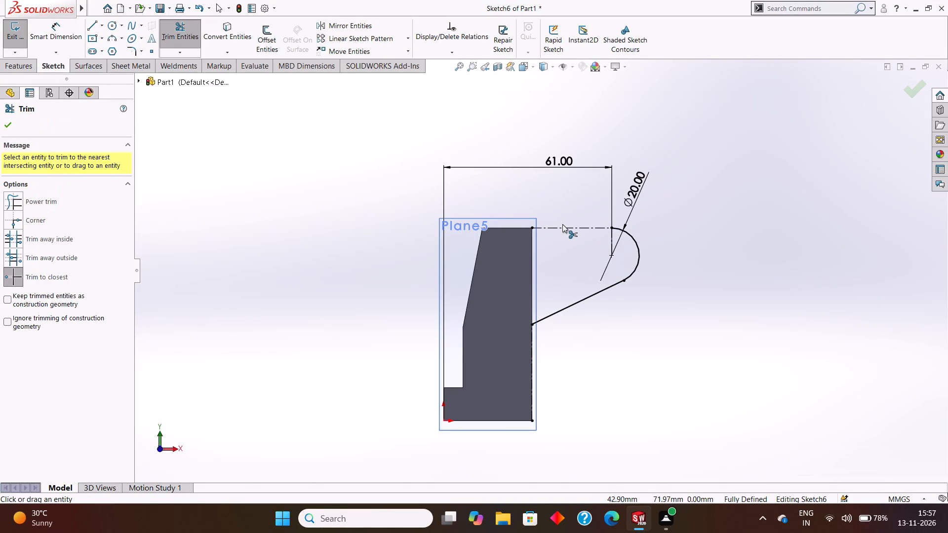
pyautogui.click(564, 227)
pyautogui.click(94, 20)
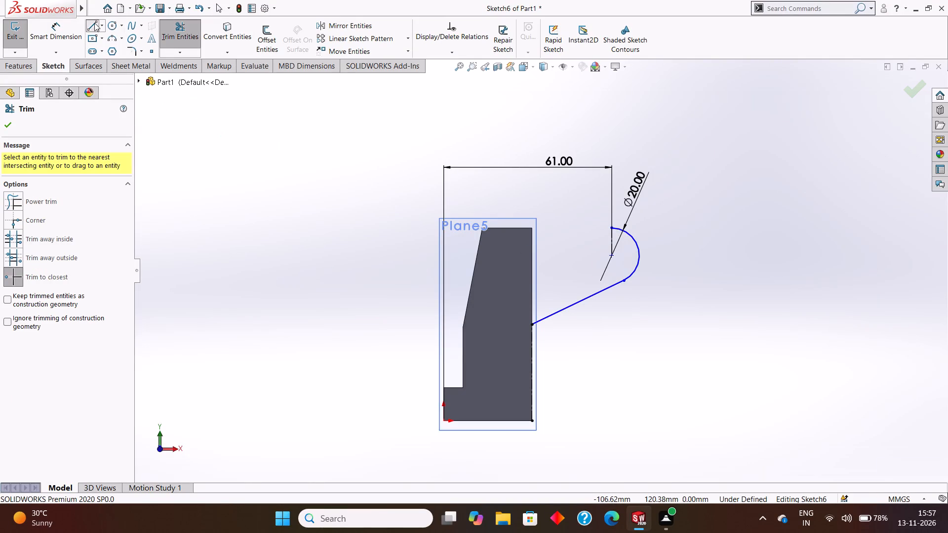
pyautogui.click(532, 228)
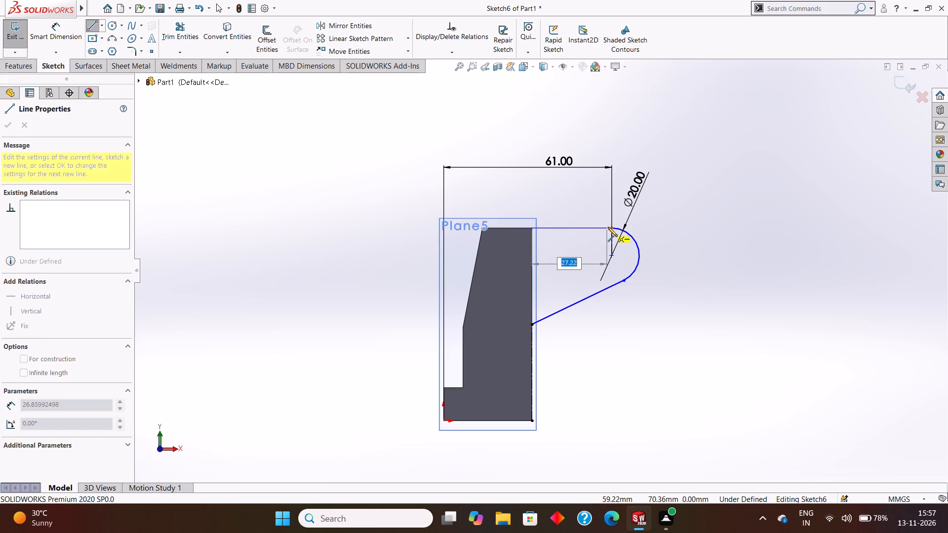
pyautogui.click(610, 227)
pyautogui.press('Escape')
pyautogui.press('Escape')
pyautogui.press('Escape')
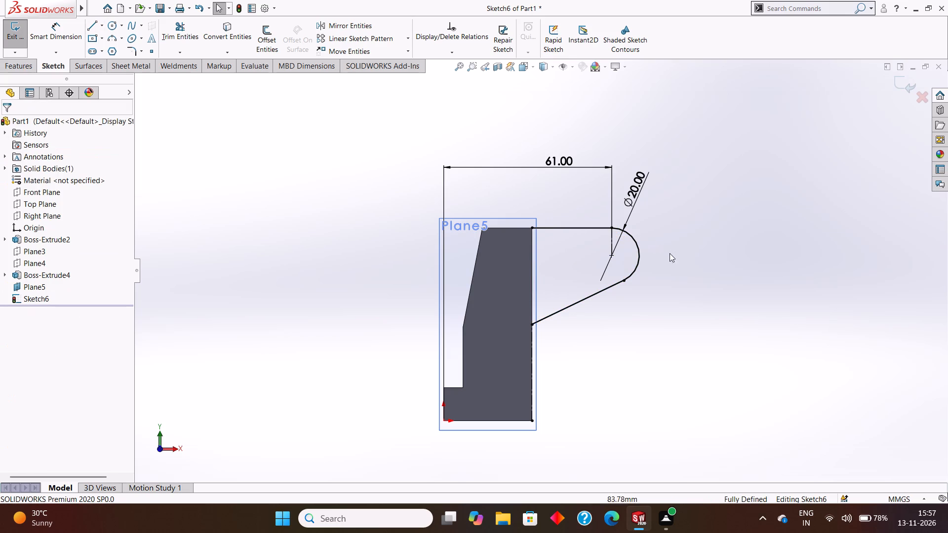
# Draw a circle of 8 mm radius centred on the arc's centre point.
pyautogui.click(110, 23)
pyautogui.scroll(-1, 623, 256)
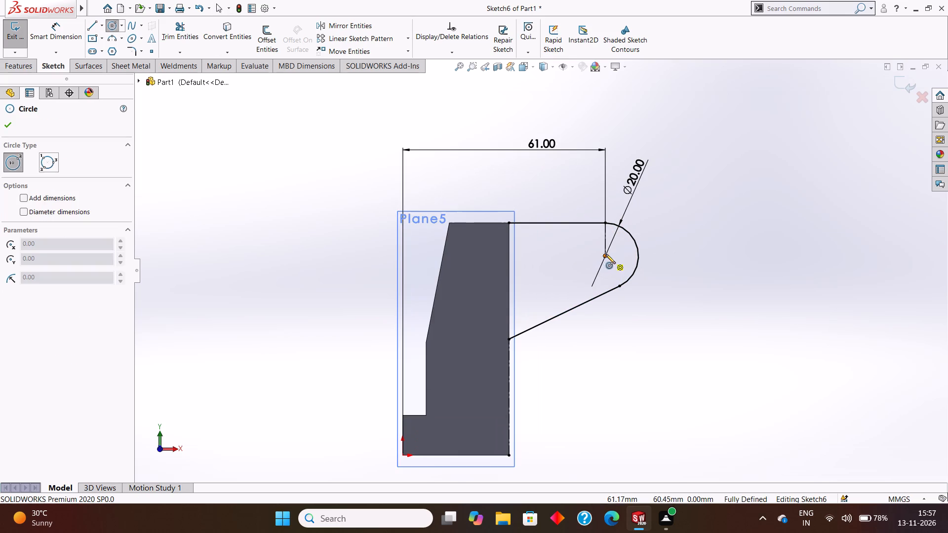
pyautogui.moveTo(606, 254); pyautogui.dragTo(614, 269)
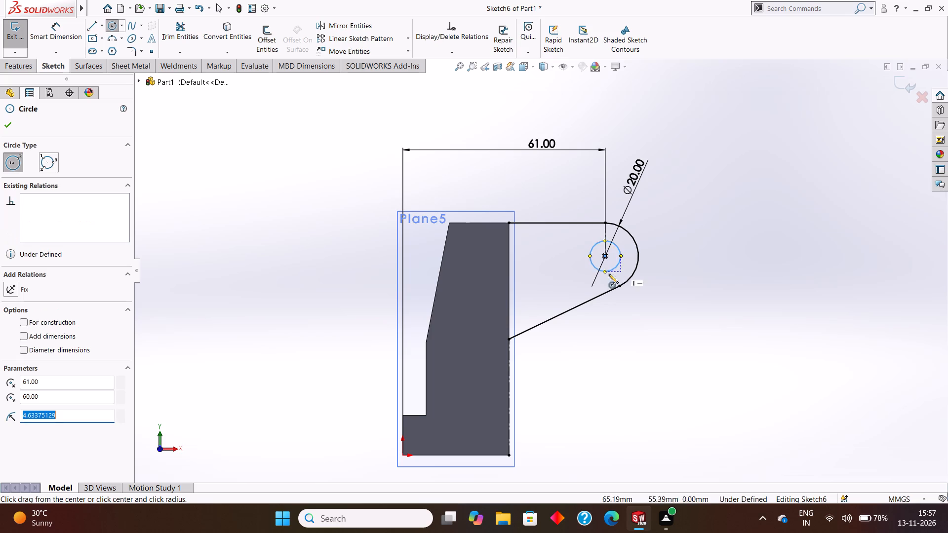
pyautogui.press('BackSpace')
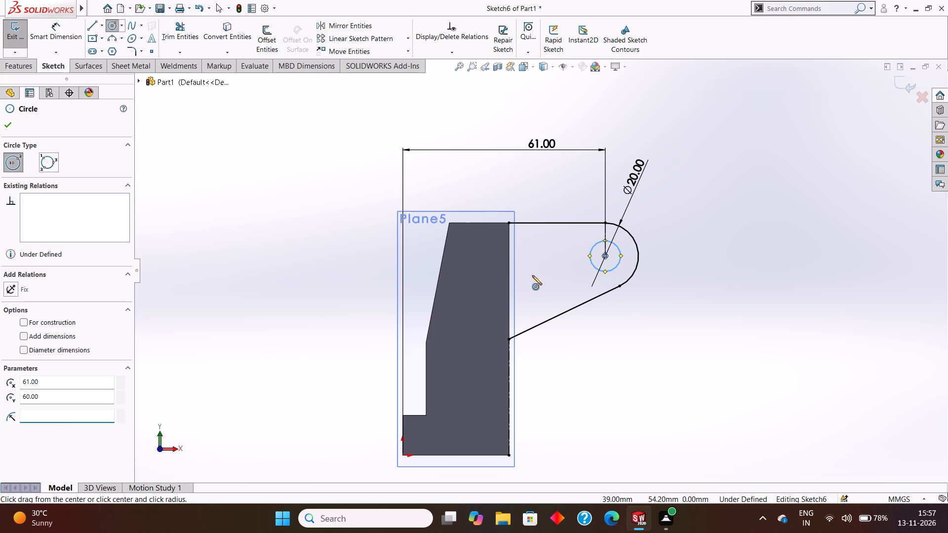
pyautogui.press('8')
pyautogui.press('Return')
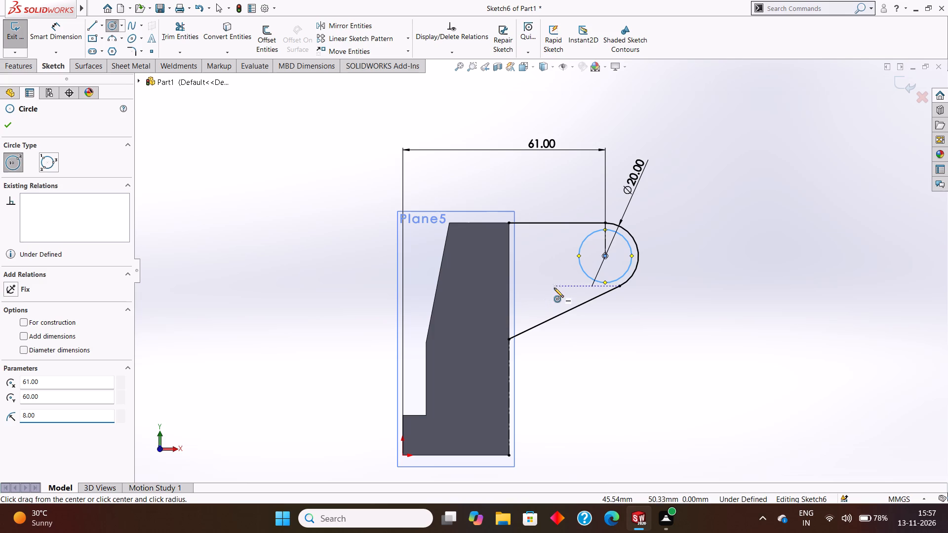
pyautogui.press('Escape')
pyautogui.press('Escape')
pyautogui.press('Escape')
pyautogui.press('Escape')
pyautogui.press('Escape')
pyautogui.press('Escape')
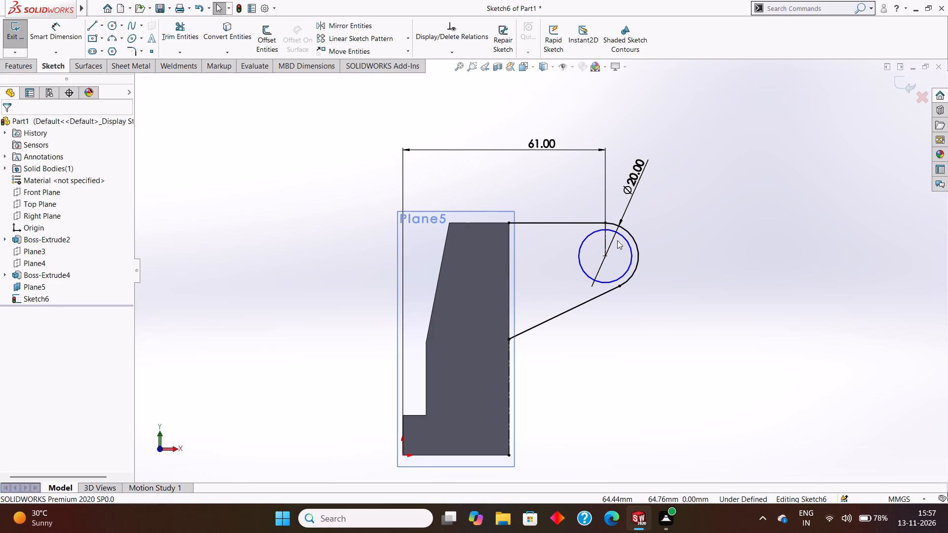
pyautogui.press('Escape')
pyautogui.press('Escape')
pyautogui.press('Escape')
pyautogui.press('Escape')
pyautogui.press('Escape')
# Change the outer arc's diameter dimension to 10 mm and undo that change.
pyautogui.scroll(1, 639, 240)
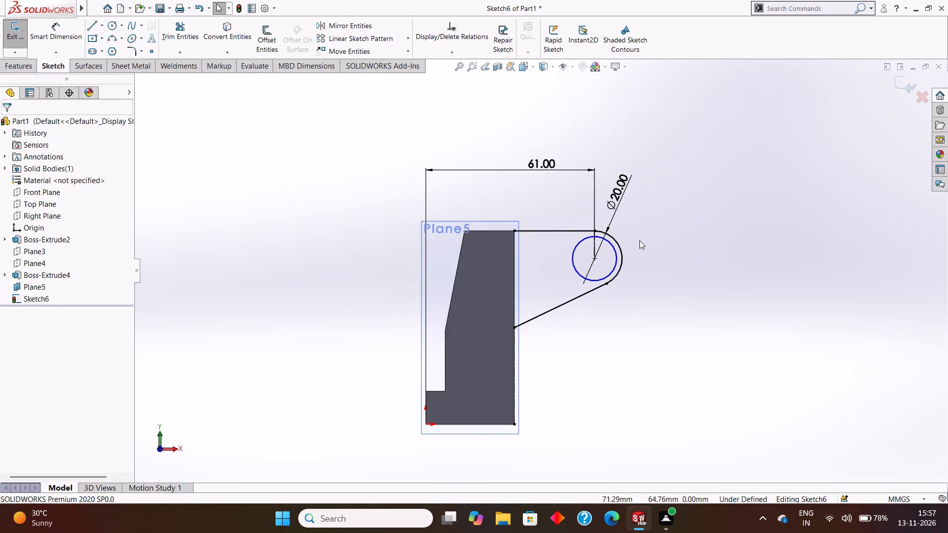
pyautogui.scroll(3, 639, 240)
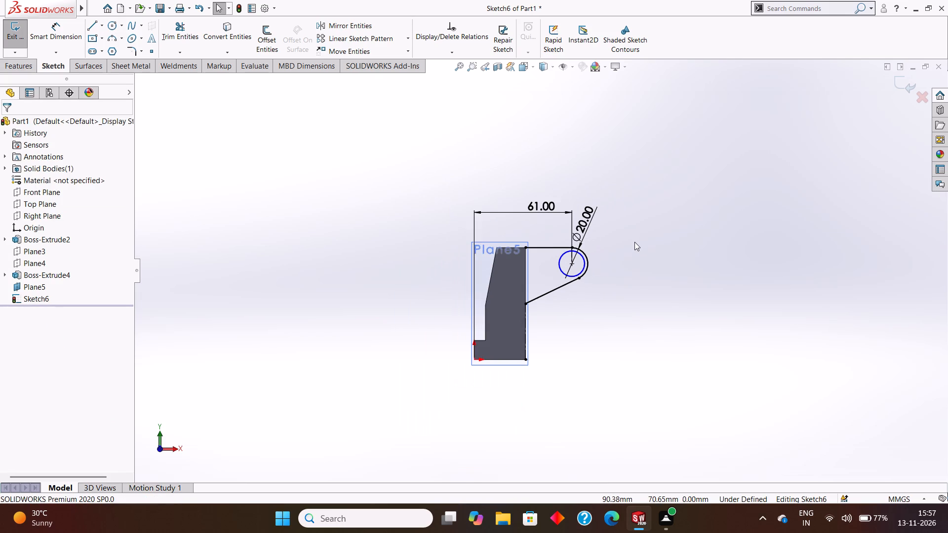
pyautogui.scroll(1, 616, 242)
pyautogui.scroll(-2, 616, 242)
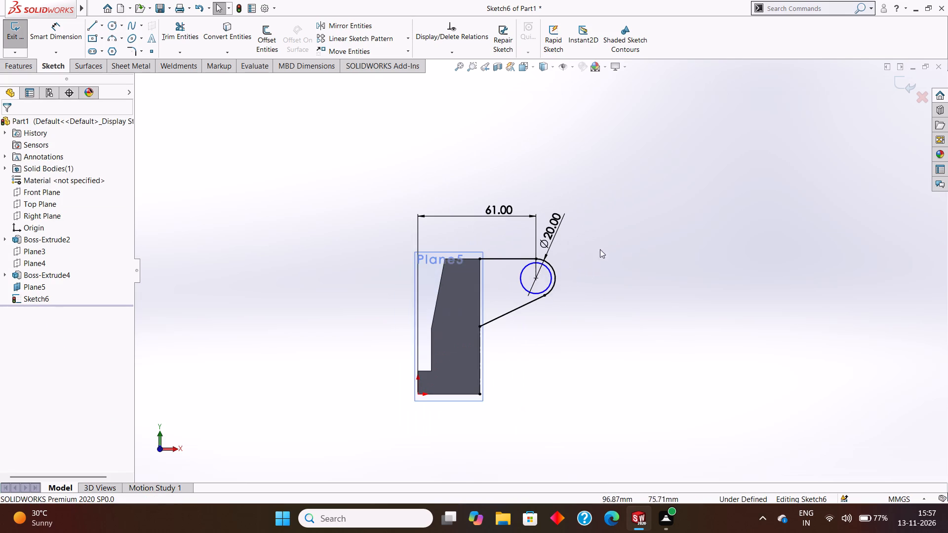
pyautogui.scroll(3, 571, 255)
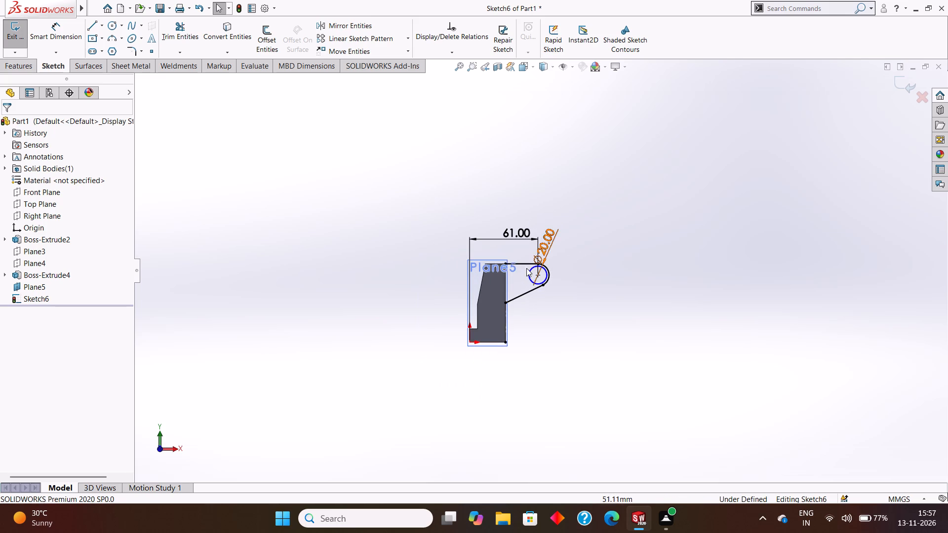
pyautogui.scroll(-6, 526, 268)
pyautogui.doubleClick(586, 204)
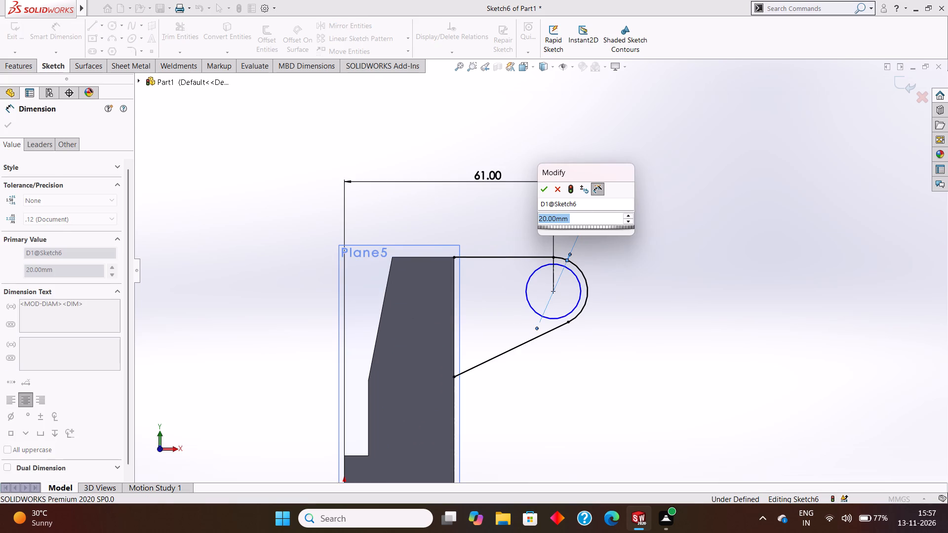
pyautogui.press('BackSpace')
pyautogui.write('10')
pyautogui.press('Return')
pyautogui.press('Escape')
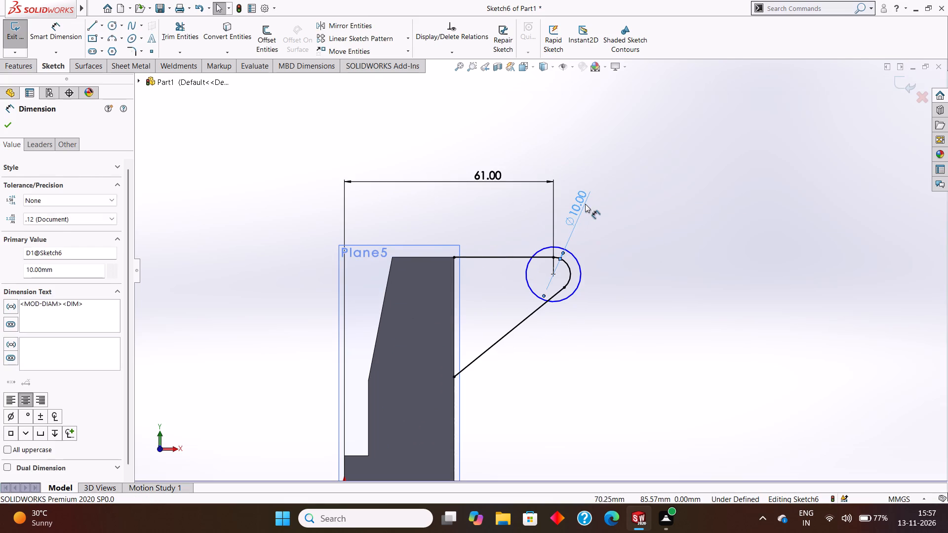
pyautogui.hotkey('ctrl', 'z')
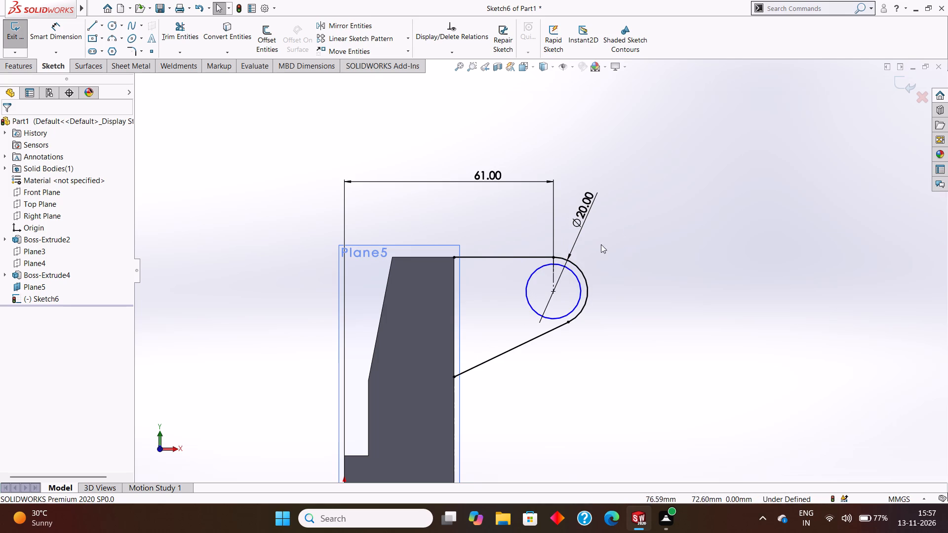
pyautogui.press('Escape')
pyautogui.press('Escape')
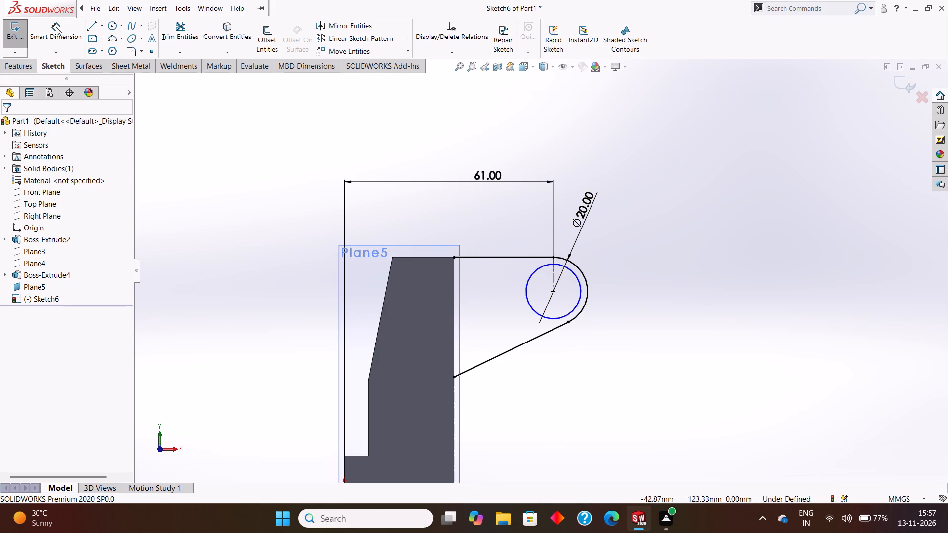
# Dimension the inner circle of the side arm to a diameter of 10 mm.
pyautogui.click(56, 27)
pyautogui.click(533, 271)
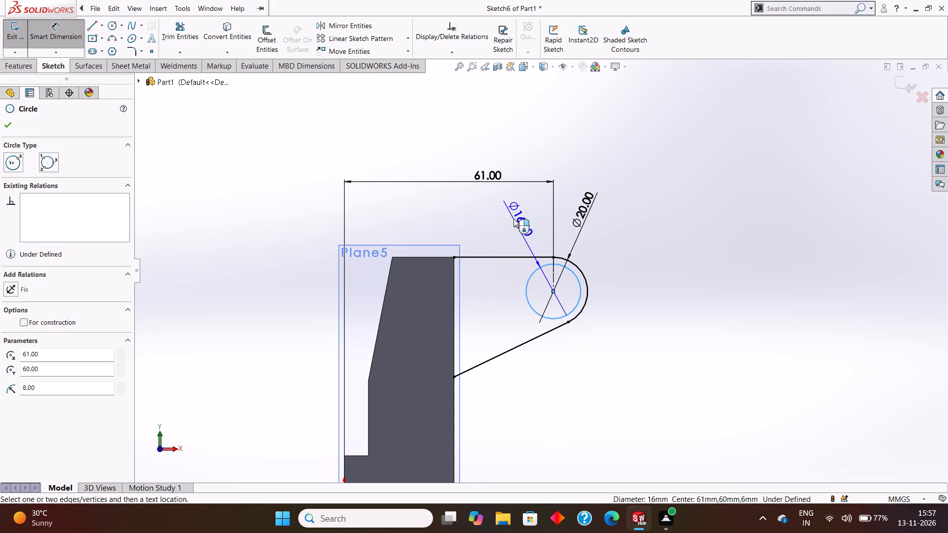
pyautogui.click(513, 218)
pyautogui.write('10')
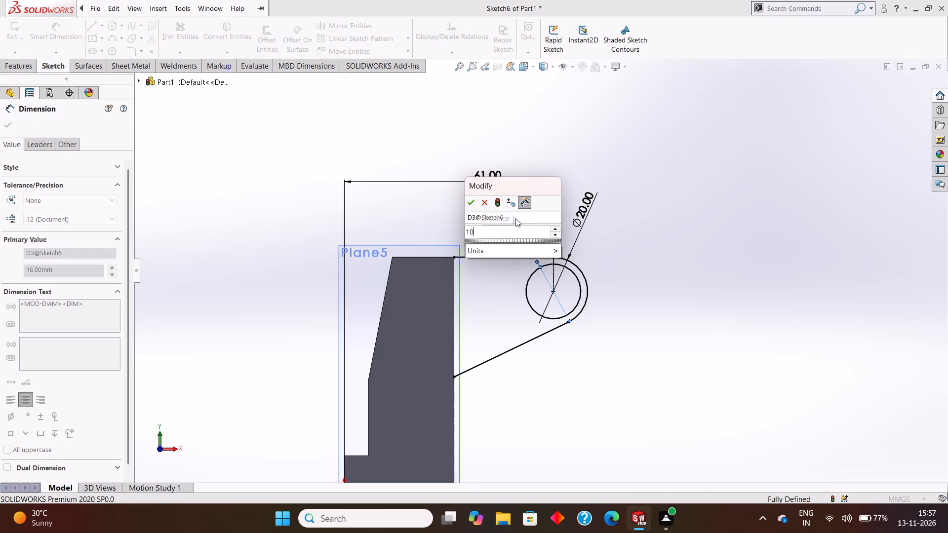
pyautogui.press('Return')
pyautogui.press('Escape')
pyautogui.press('Escape')
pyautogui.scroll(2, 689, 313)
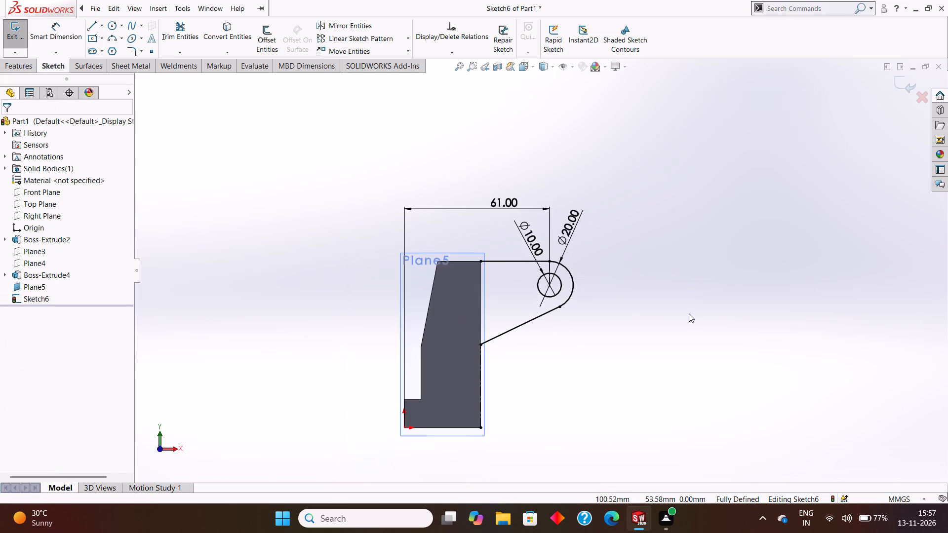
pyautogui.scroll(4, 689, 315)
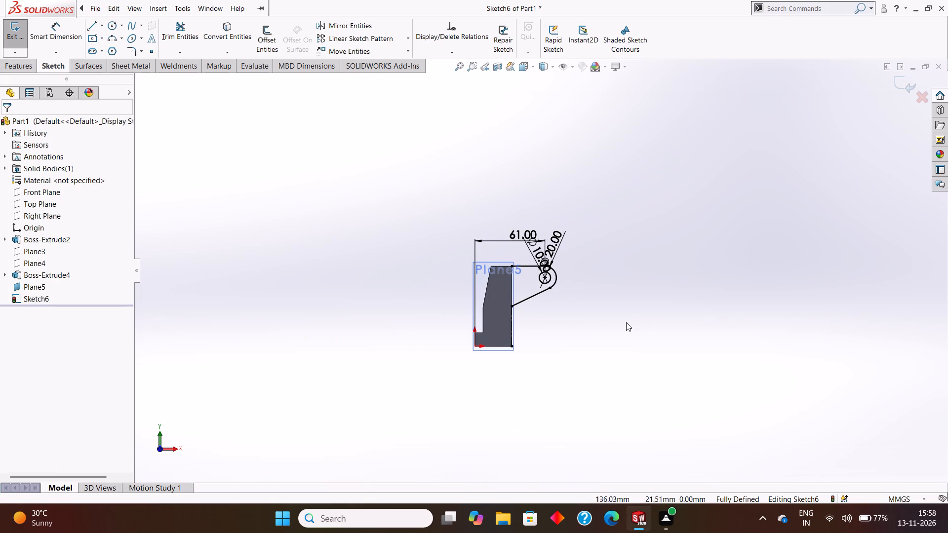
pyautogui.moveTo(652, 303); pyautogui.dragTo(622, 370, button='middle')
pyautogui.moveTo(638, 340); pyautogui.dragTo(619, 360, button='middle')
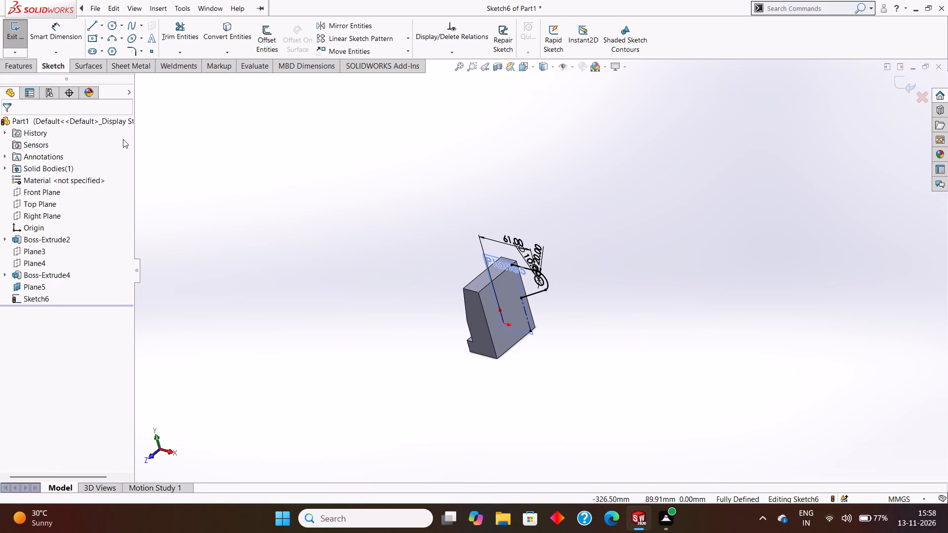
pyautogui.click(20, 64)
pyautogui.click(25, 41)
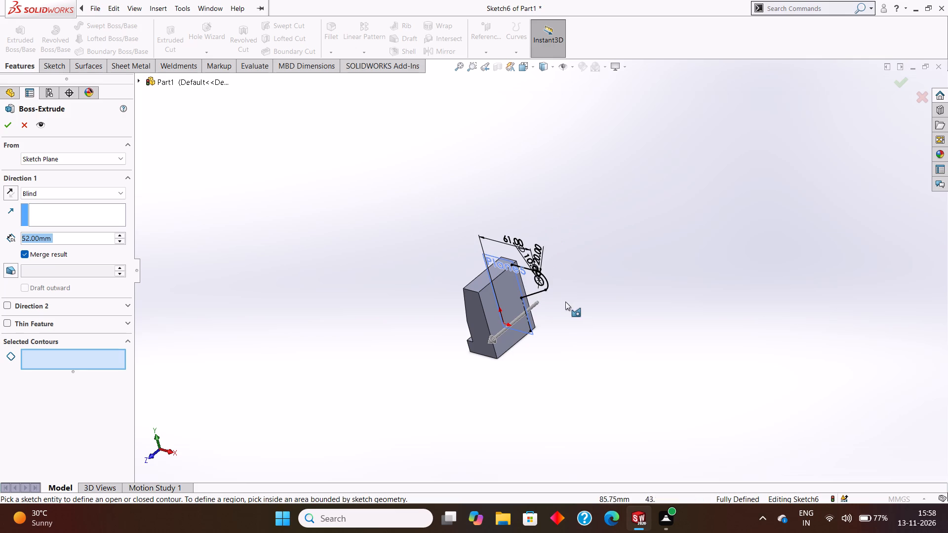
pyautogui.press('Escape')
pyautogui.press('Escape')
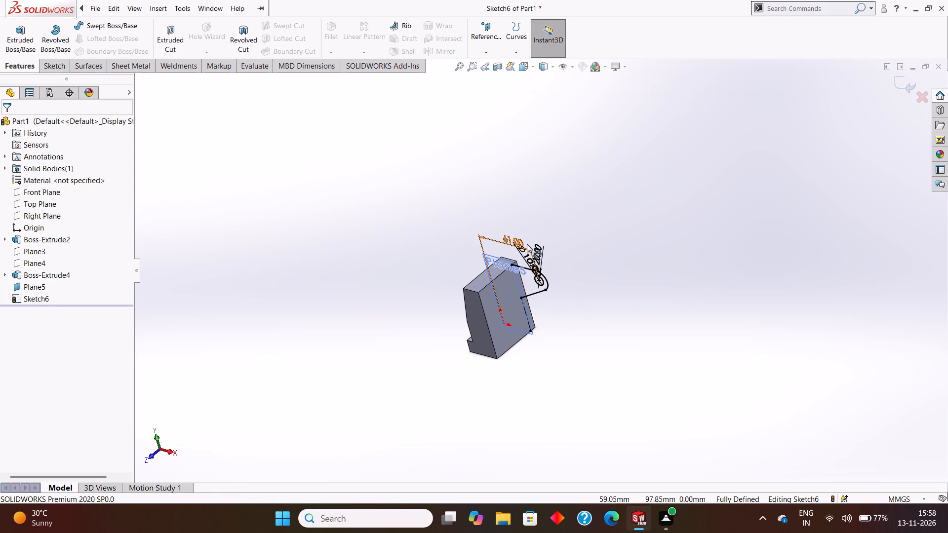
# Close the arm profile with a vertical 35 mm line from the upright's top corner to the lower end of the sloped line.
pyautogui.scroll(-6, 527, 244)
pyautogui.click(425, 258)
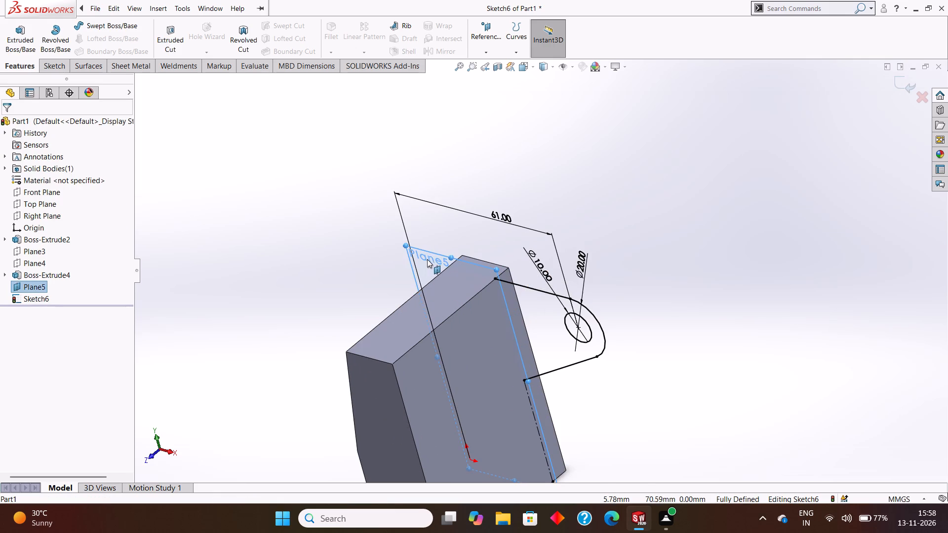
pyautogui.hotkey('ctrl', '8')
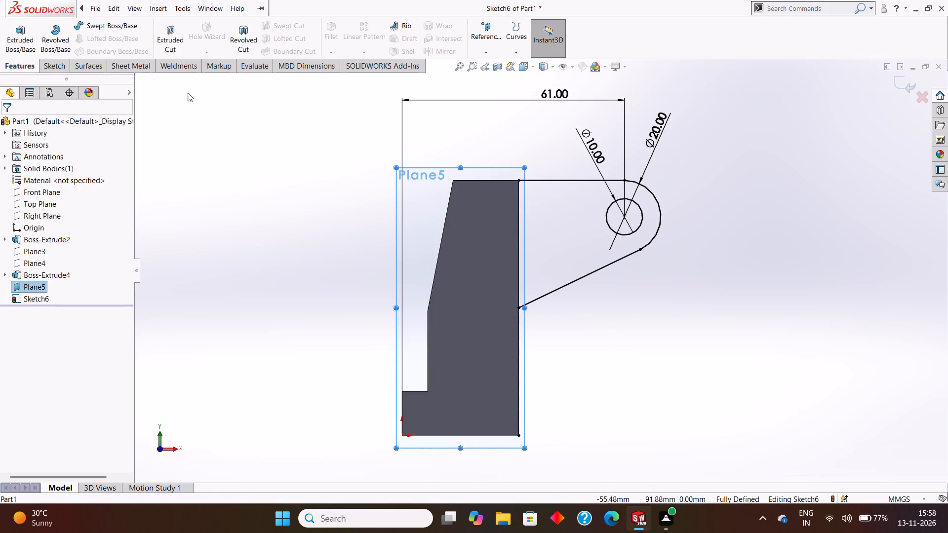
pyautogui.click(62, 66)
pyautogui.click(90, 18)
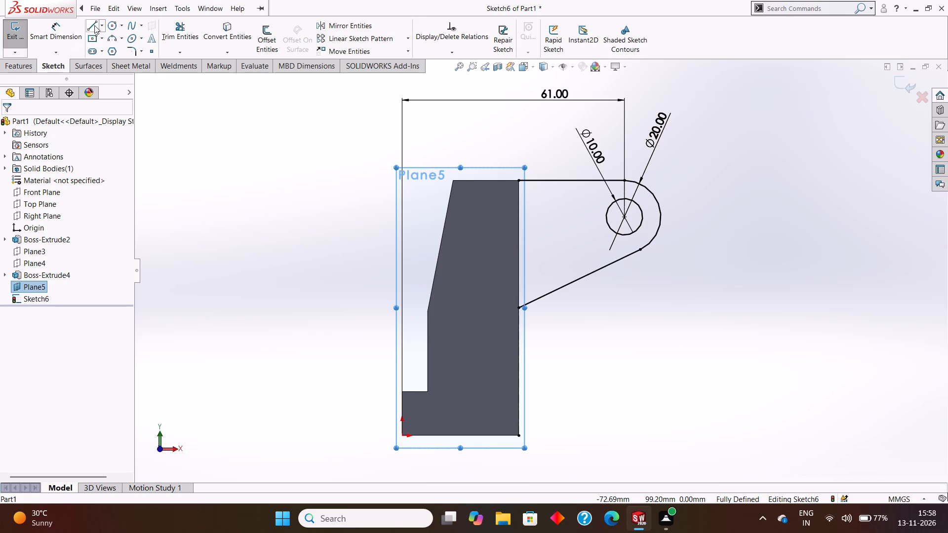
pyautogui.click(94, 25)
pyautogui.click(518, 180)
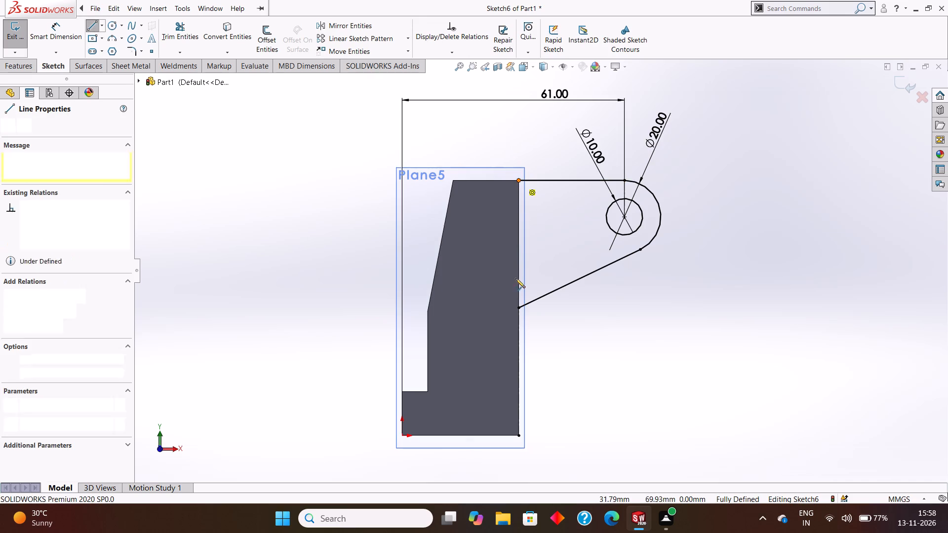
pyautogui.click(518, 308)
pyautogui.press('Escape')
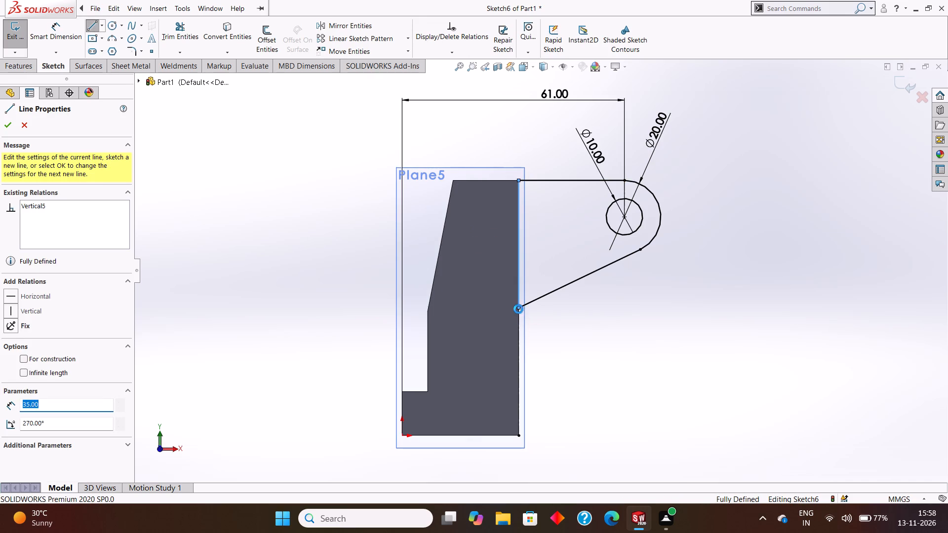
pyautogui.press('Escape')
pyautogui.press('Escape')
pyautogui.press('Escape')
# Extrude the closed arm profile with its hole as a blind boss 10 mm deep, merged with the upright.
pyautogui.moveTo(575, 199); pyautogui.dragTo(575, 234, button='middle')
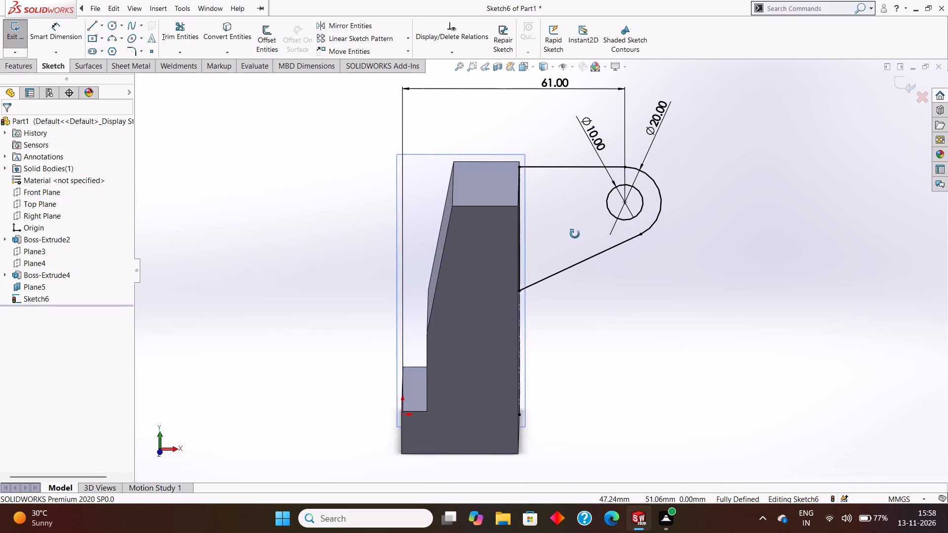
pyautogui.moveTo(575, 234); pyautogui.dragTo(570, 219, button='middle')
pyautogui.press('Escape')
pyautogui.click(423, 181)
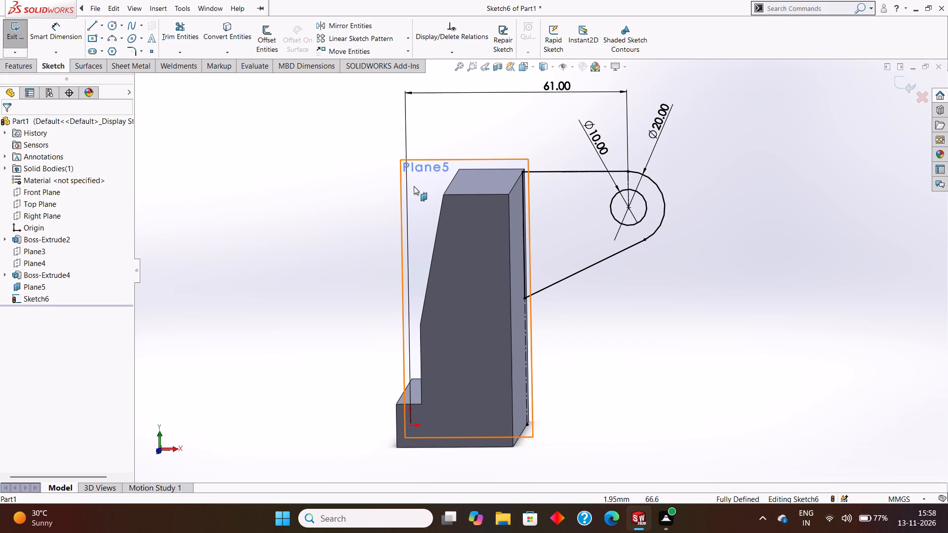
pyautogui.hotkey('ctrl', '8')
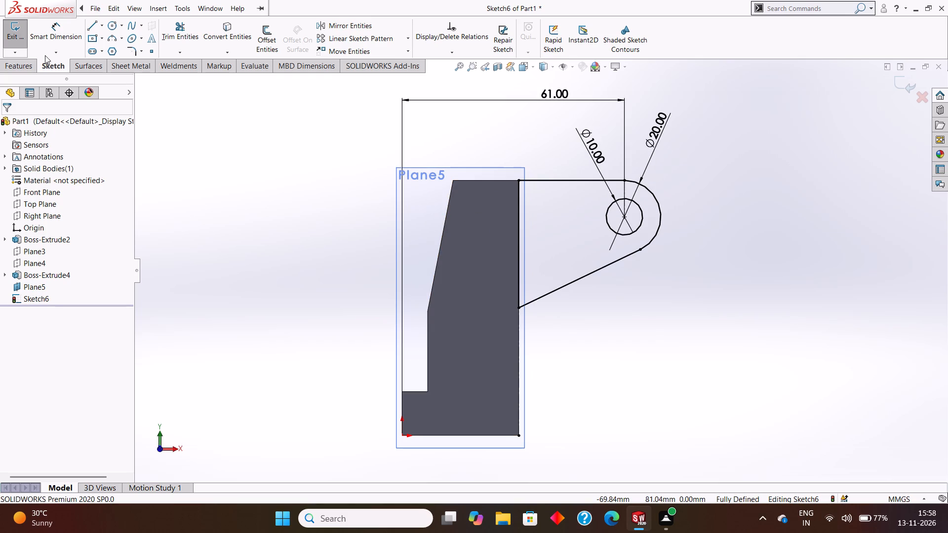
pyautogui.click(28, 62)
pyautogui.click(24, 42)
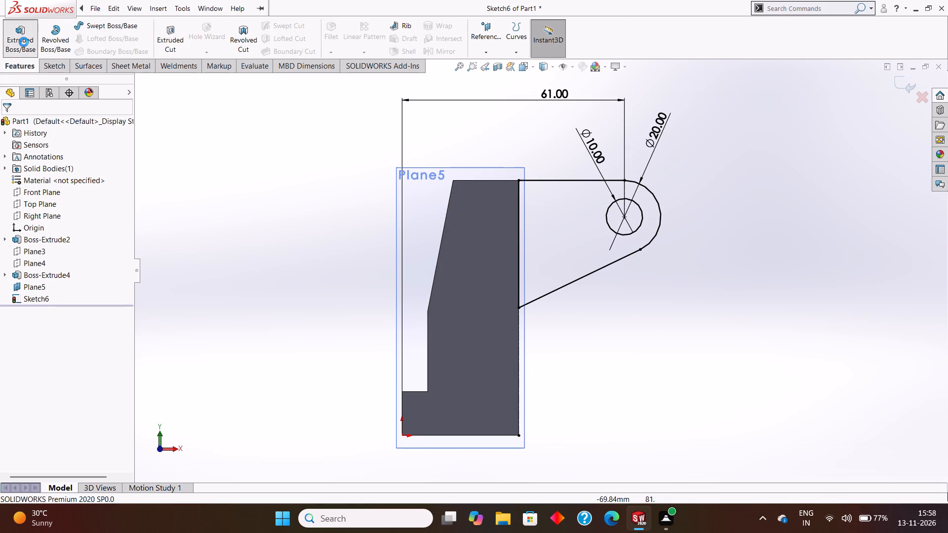
pyautogui.moveTo(675, 239); pyautogui.dragTo(632, 272, button='middle')
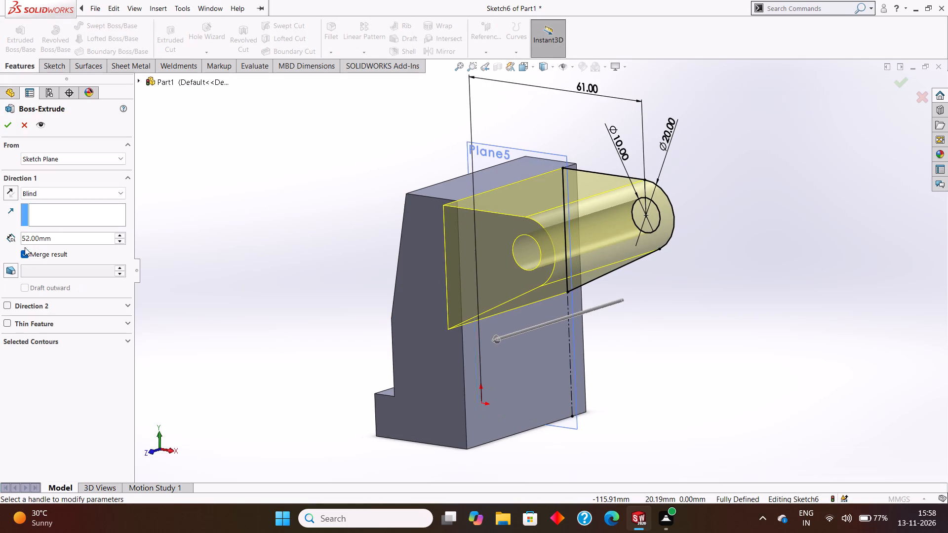
pyautogui.click(52, 238)
pyautogui.moveTo(67, 238); pyautogui.dragTo(0, 236)
pyautogui.press('BackSpace')
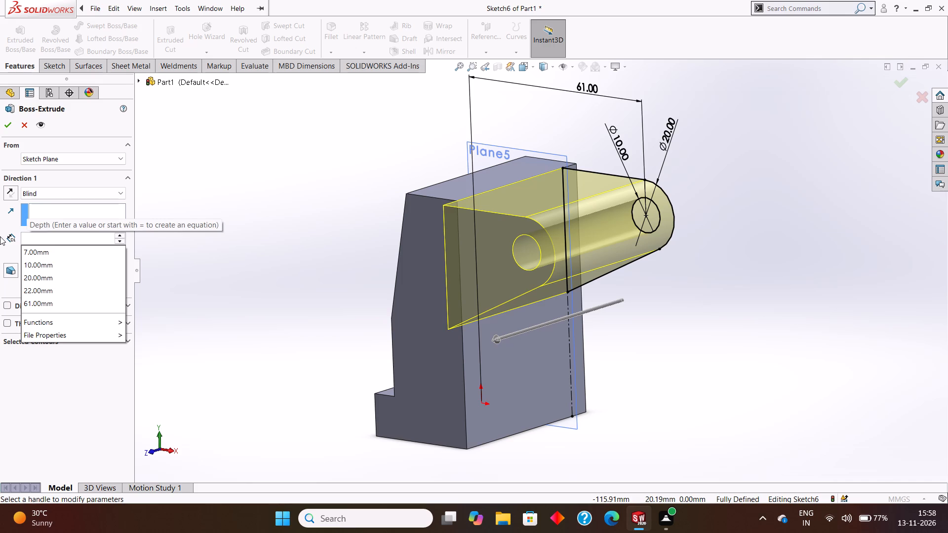
pyautogui.write('16')
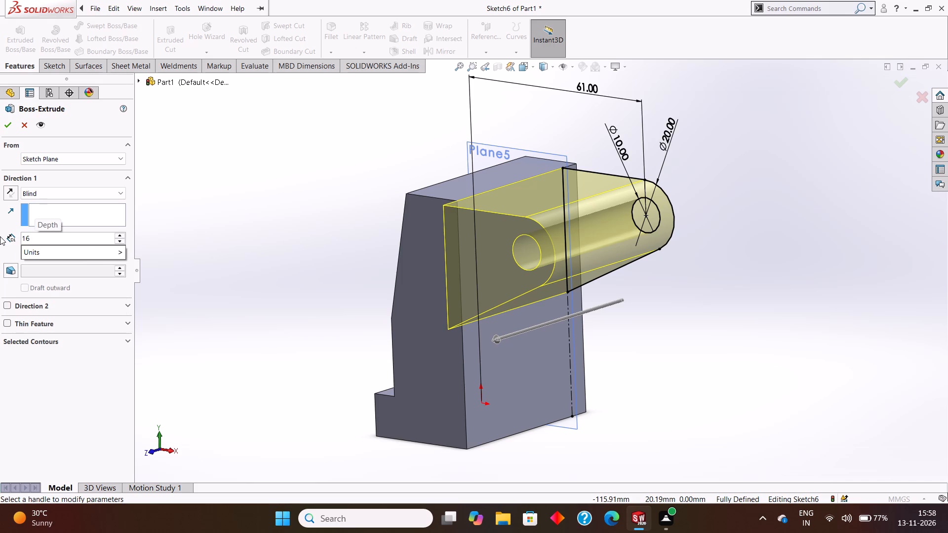
pyautogui.press('Return')
pyautogui.press('BackSpace')
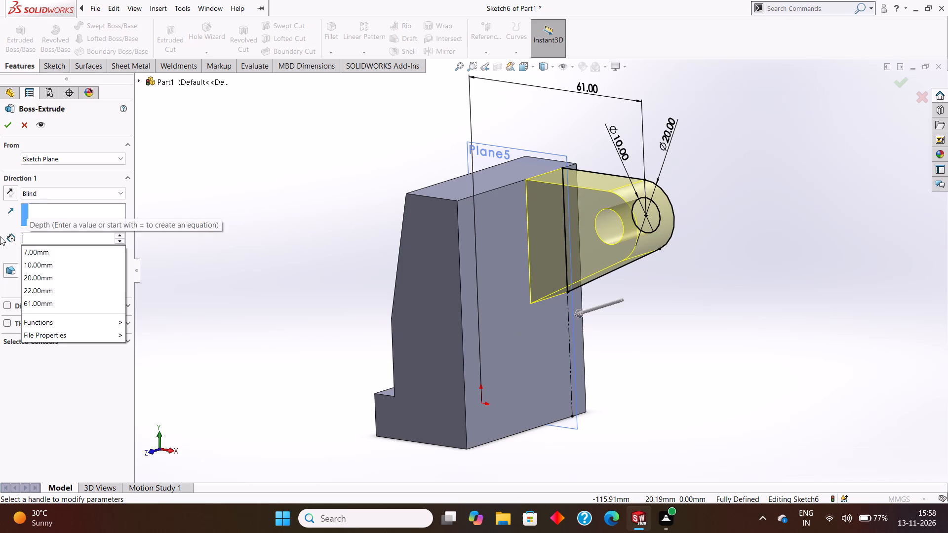
pyautogui.write('10')
pyautogui.press('Return')
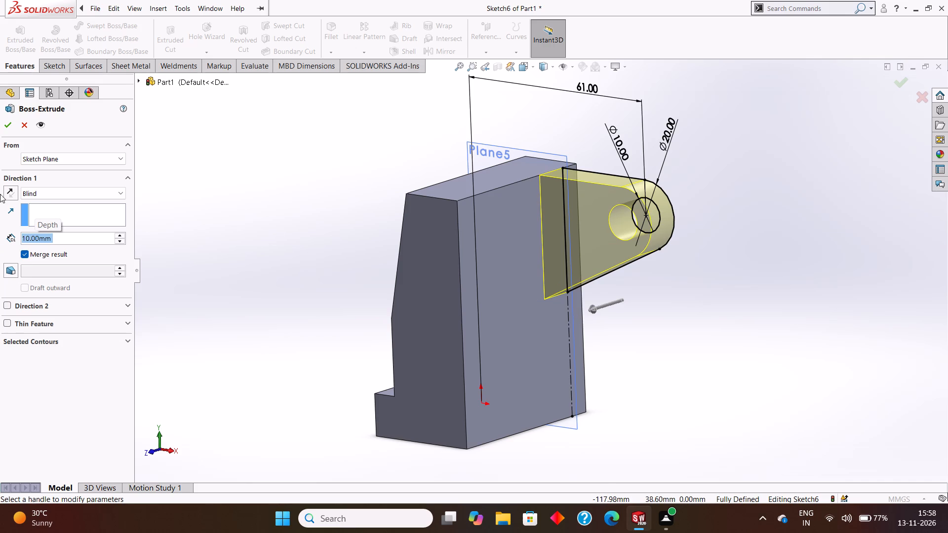
pyautogui.click(7, 128)
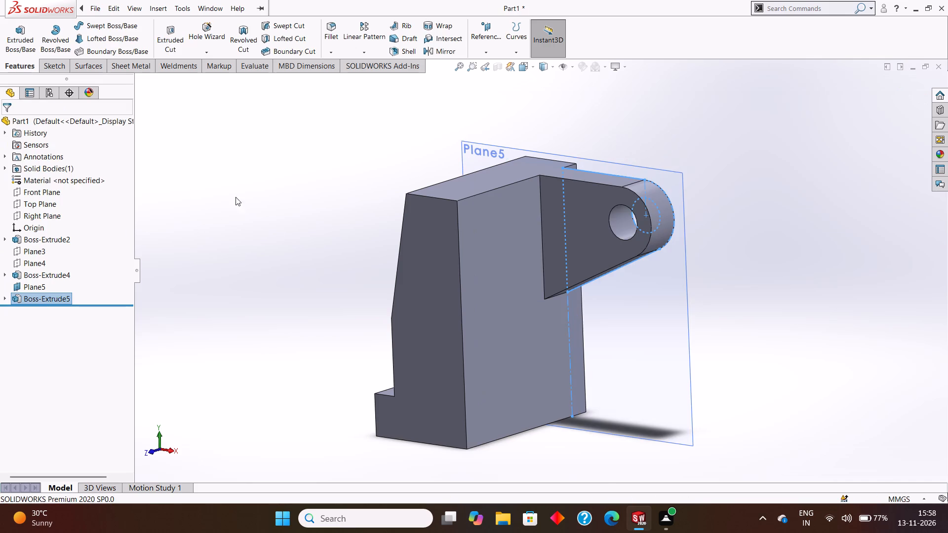
# Hide Plane5, the reference plane of the arm sketch.
pyautogui.click(940, 247)
pyautogui.moveTo(852, 249); pyautogui.dragTo(851, 304, button='middle')
pyautogui.moveTo(711, 267); pyautogui.dragTo(713, 167, button='middle')
pyautogui.rightClick(664, 269)
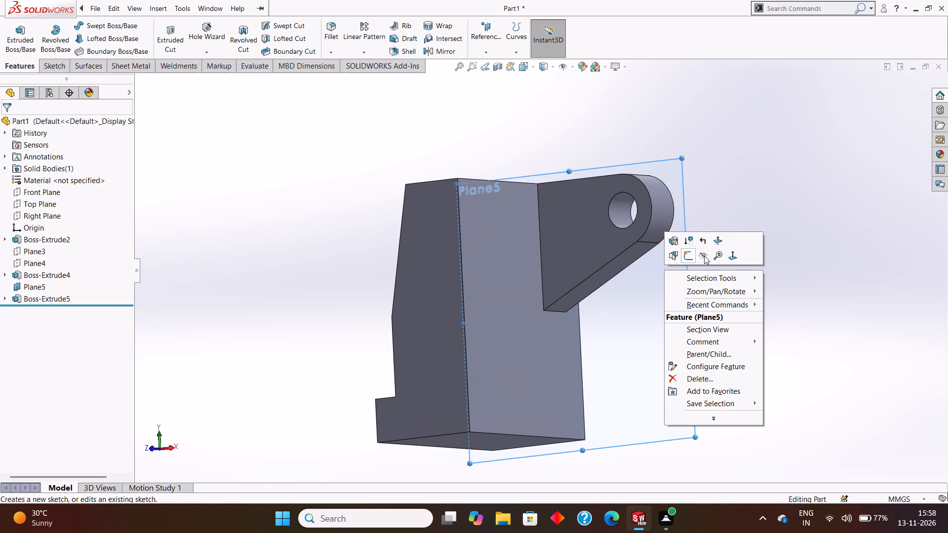
pyautogui.click(704, 256)
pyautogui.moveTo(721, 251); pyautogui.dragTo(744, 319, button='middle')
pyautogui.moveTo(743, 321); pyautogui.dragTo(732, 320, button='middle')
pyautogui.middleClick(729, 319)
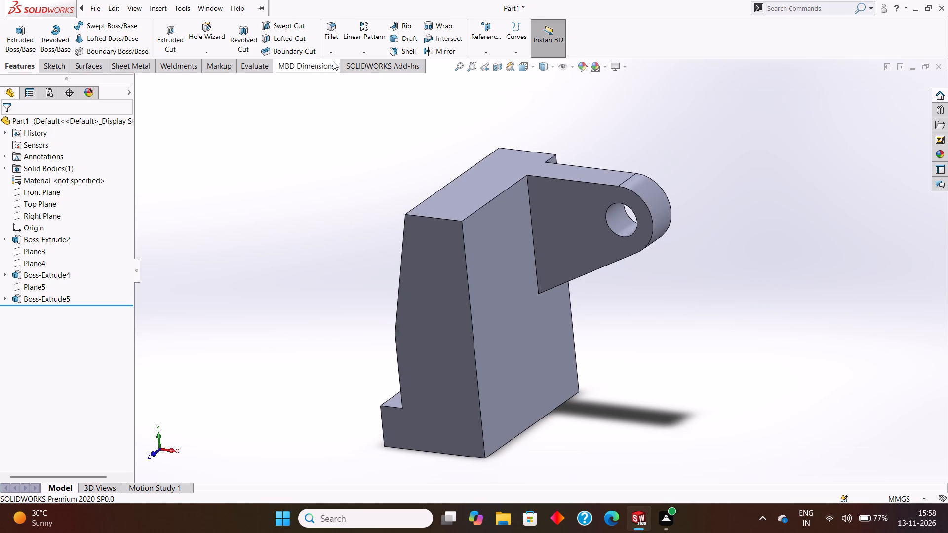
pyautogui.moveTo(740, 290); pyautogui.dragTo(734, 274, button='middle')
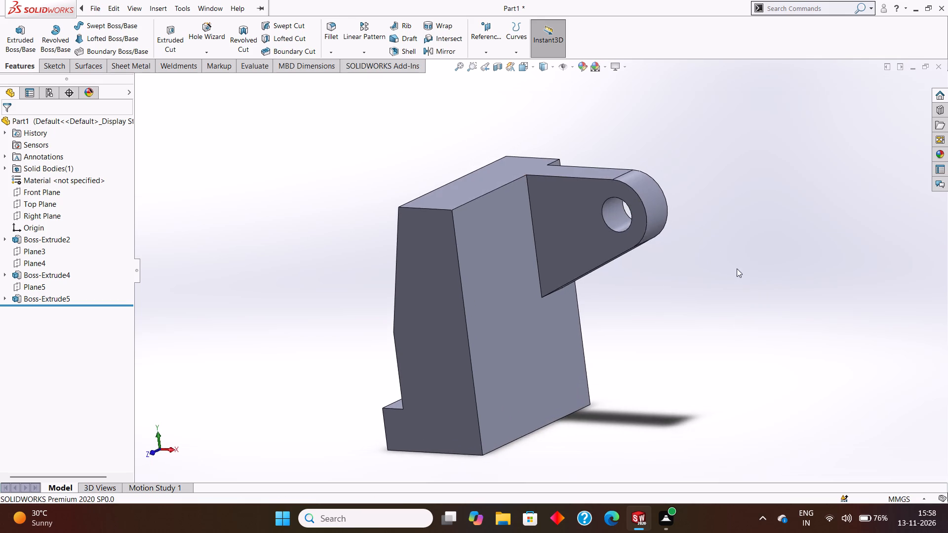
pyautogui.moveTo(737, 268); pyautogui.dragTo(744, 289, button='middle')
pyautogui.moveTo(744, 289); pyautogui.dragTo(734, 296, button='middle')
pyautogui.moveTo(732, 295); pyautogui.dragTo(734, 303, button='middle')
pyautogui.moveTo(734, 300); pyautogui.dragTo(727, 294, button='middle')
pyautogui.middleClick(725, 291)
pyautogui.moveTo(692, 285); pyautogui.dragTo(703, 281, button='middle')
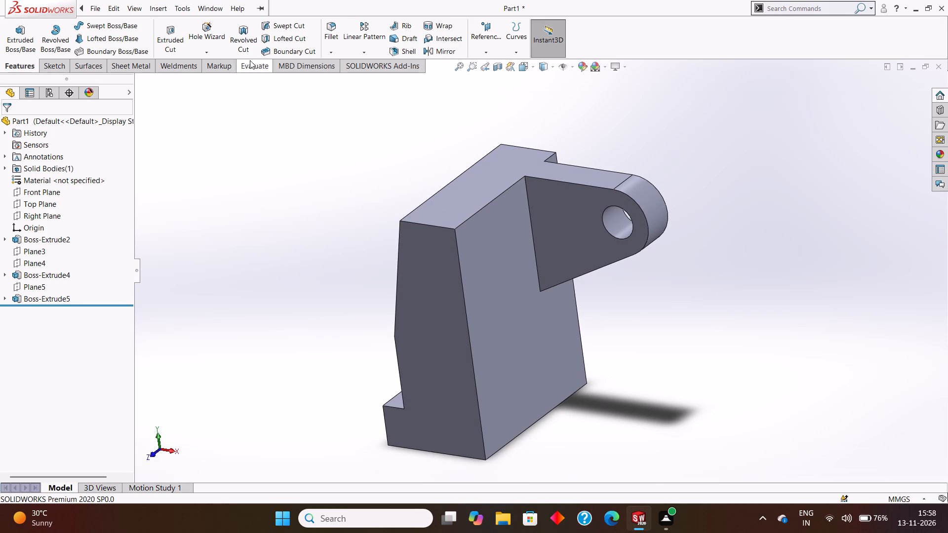
# Create a reference plane offset 52/2 (26 mm) from the Front Plane, through the middle of the block.
pyautogui.click(360, 53)
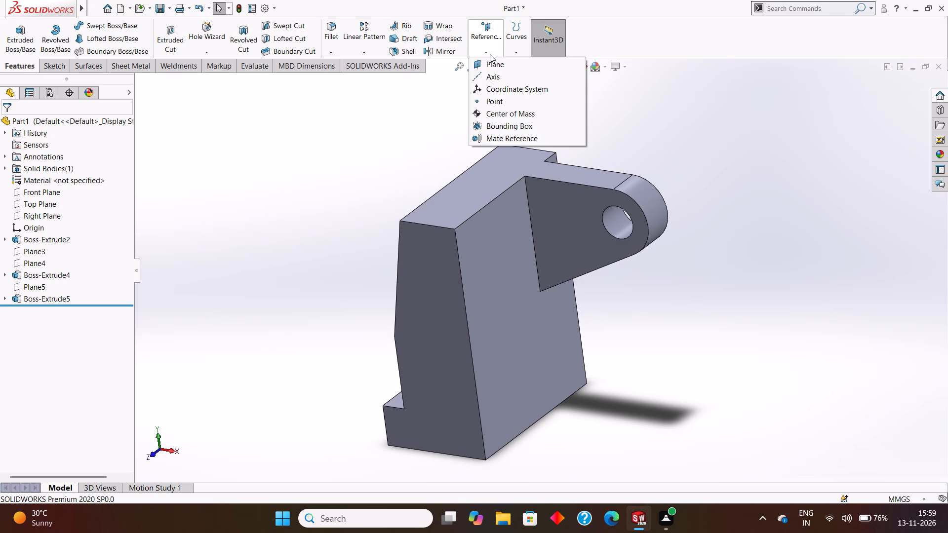
pyautogui.click(491, 66)
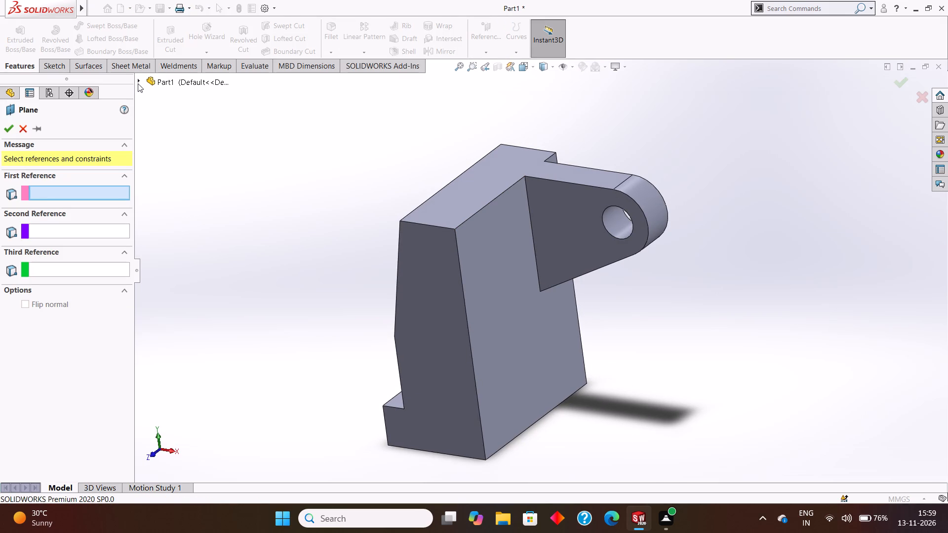
pyautogui.click(139, 78)
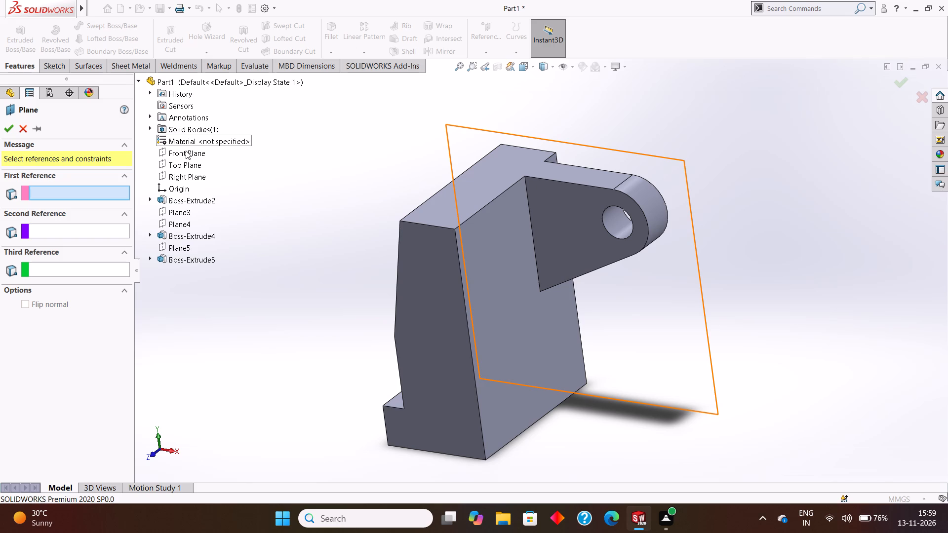
pyautogui.click(186, 151)
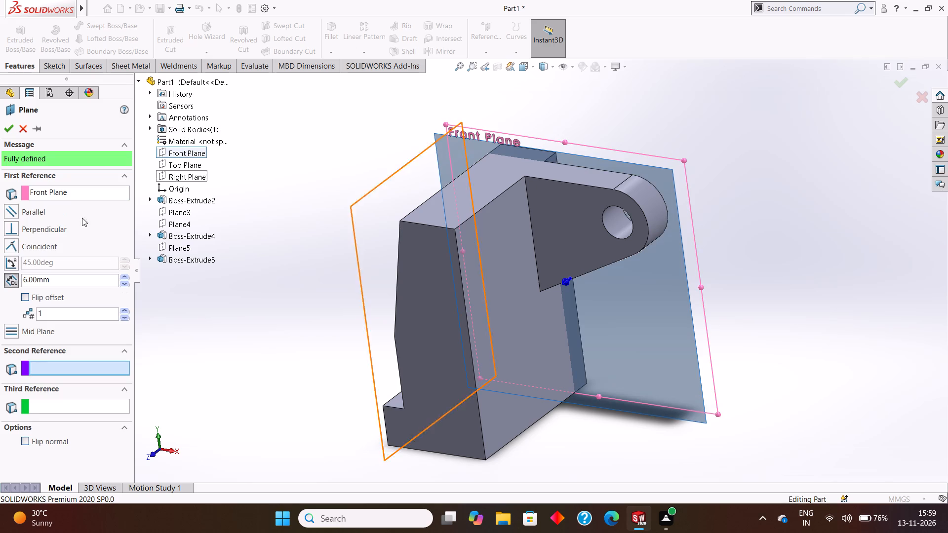
pyautogui.click(50, 279)
pyautogui.moveTo(68, 281); pyautogui.dragTo(0, 281)
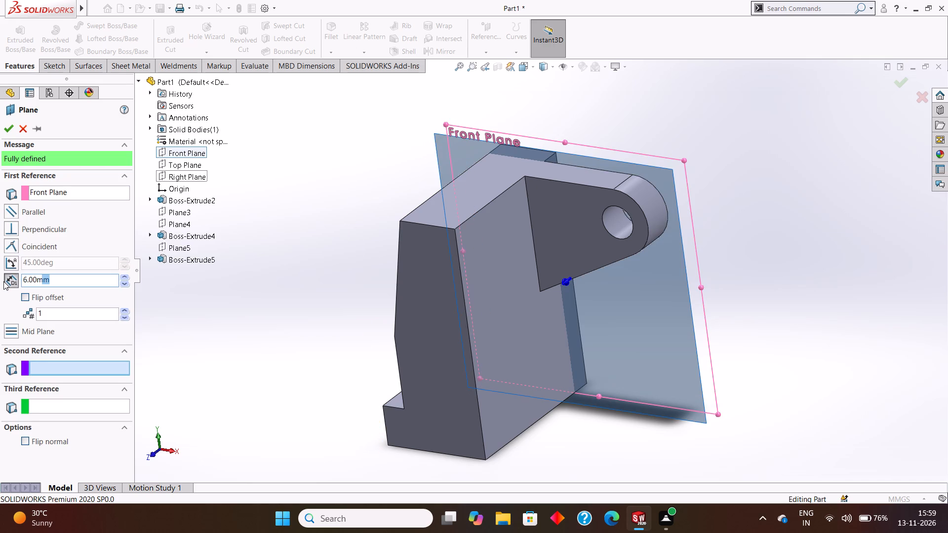
pyautogui.press('BackSpace')
pyautogui.write('52/2')
pyautogui.press('Return')
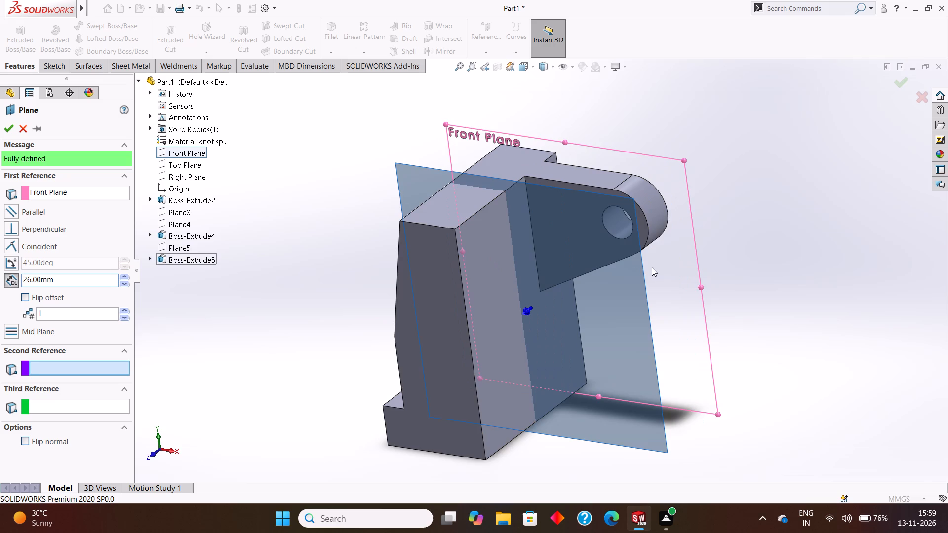
pyautogui.moveTo(655, 267); pyautogui.dragTo(609, 287, button='middle')
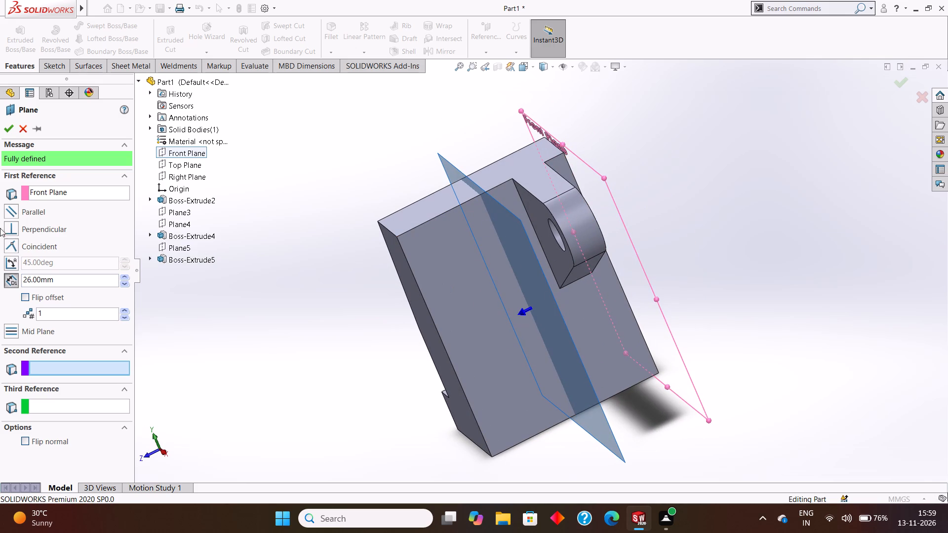
pyautogui.click(2, 132)
pyautogui.moveTo(376, 165); pyautogui.dragTo(396, 140, button='middle')
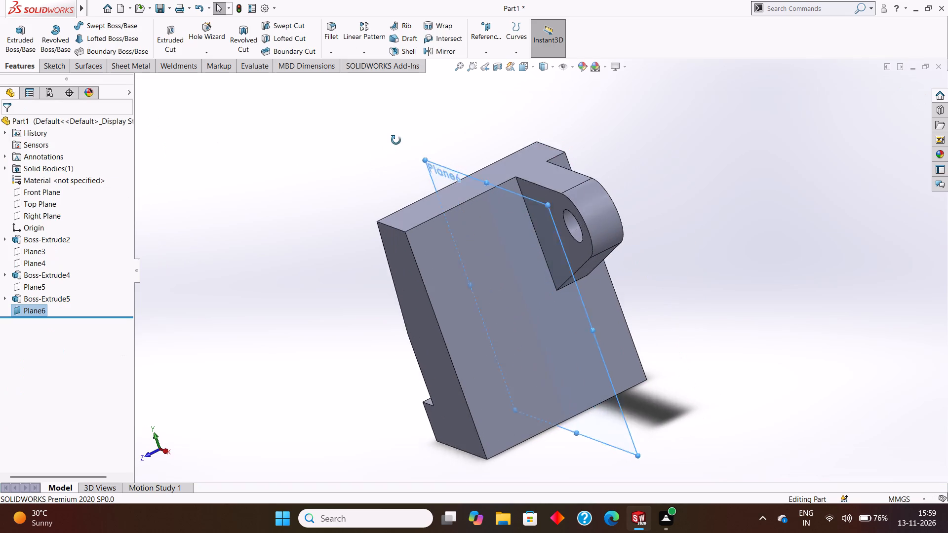
pyautogui.moveTo(396, 140); pyautogui.dragTo(399, 136, button='middle')
pyautogui.moveTo(402, 140); pyautogui.dragTo(403, 168, button='middle')
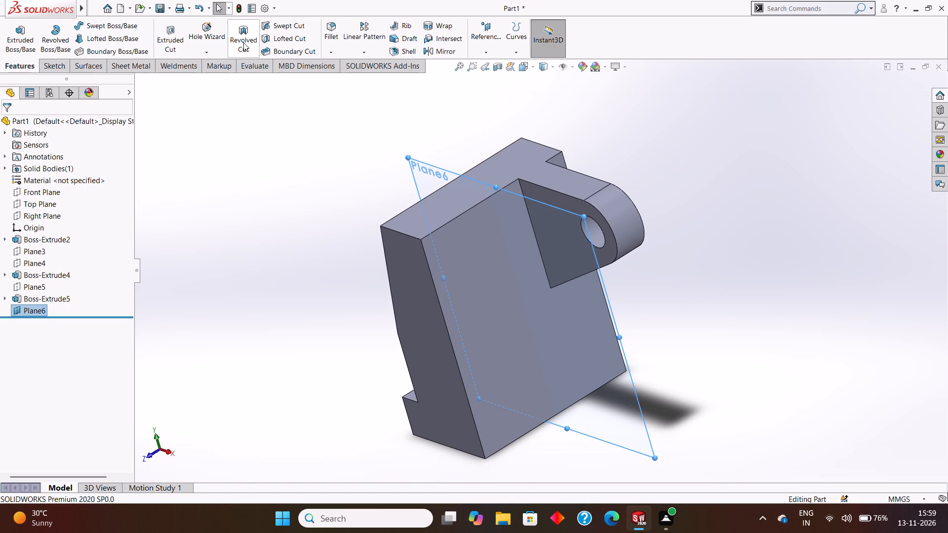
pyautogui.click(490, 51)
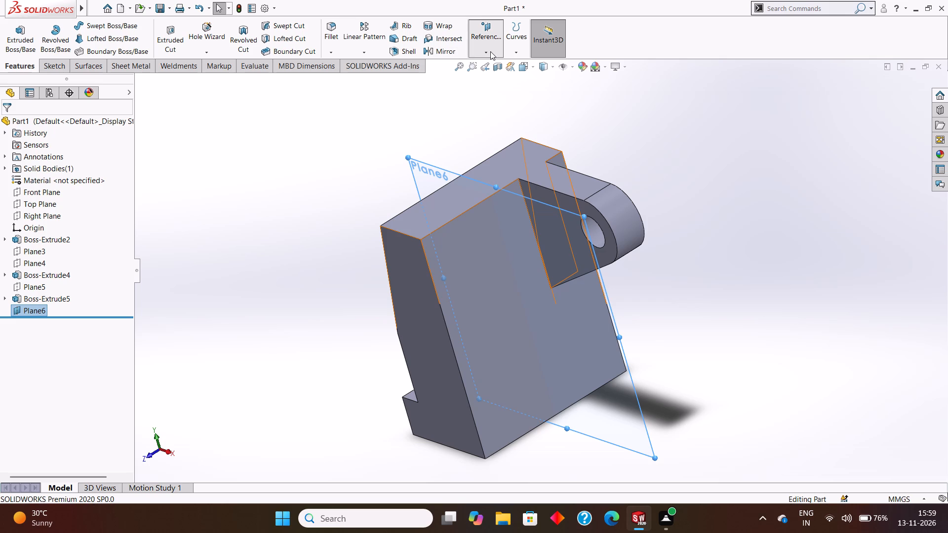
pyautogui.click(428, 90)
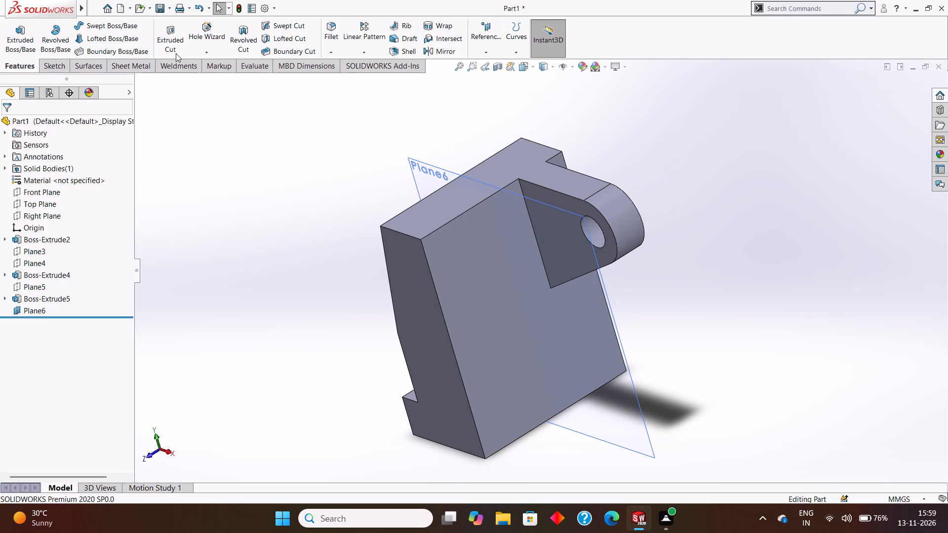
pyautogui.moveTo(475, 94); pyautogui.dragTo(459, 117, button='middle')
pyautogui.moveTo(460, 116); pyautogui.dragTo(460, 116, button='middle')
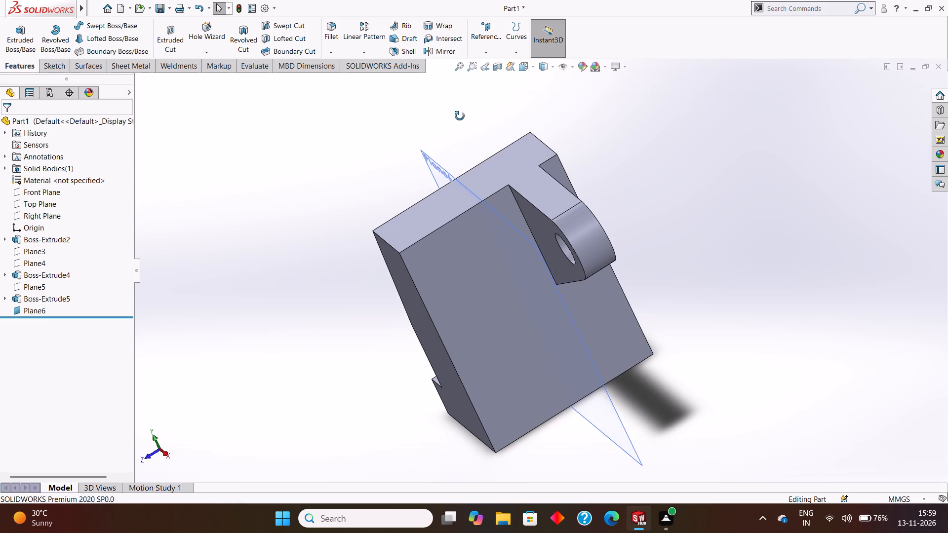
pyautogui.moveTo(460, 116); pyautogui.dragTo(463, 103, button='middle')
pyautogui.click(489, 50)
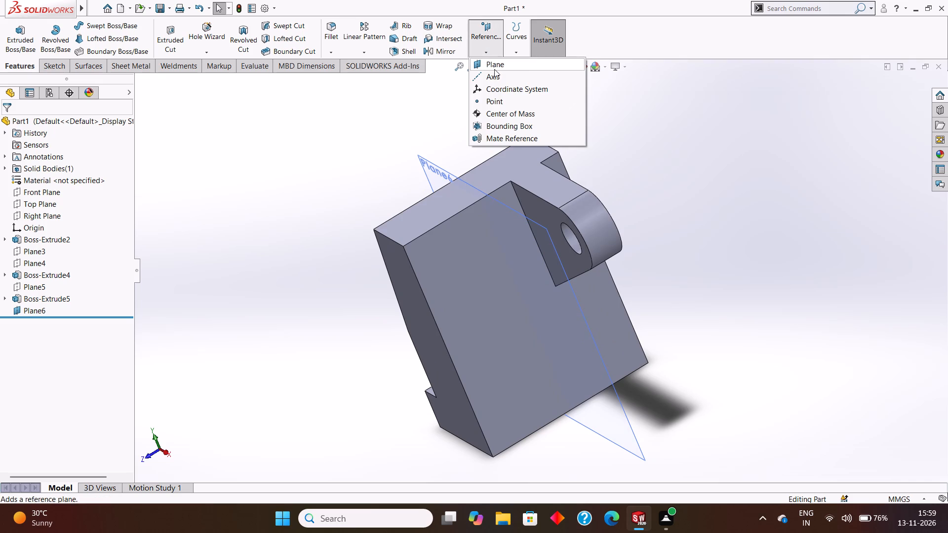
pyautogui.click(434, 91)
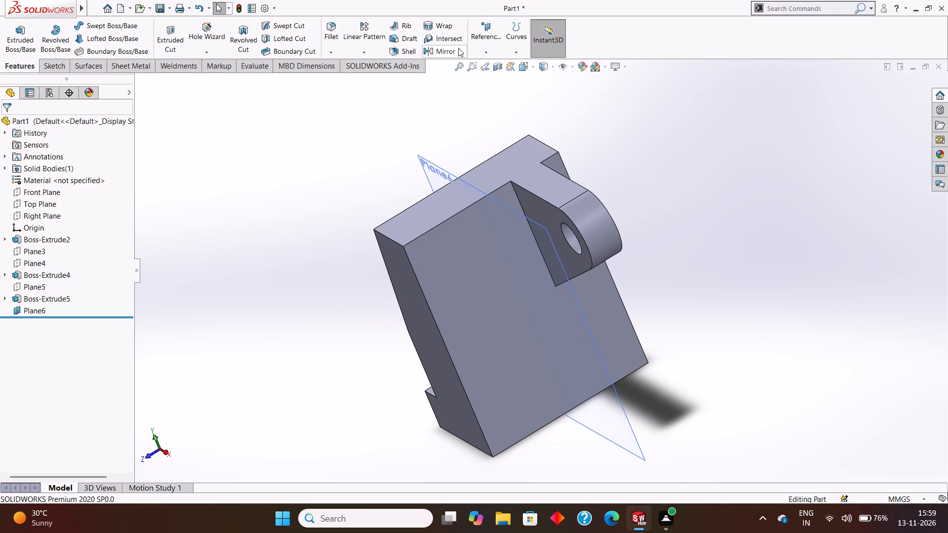
# Mirror the side arm boss with its hole (Boss-Extrude5) about the mid-width Plane6.
pyautogui.click(359, 54)
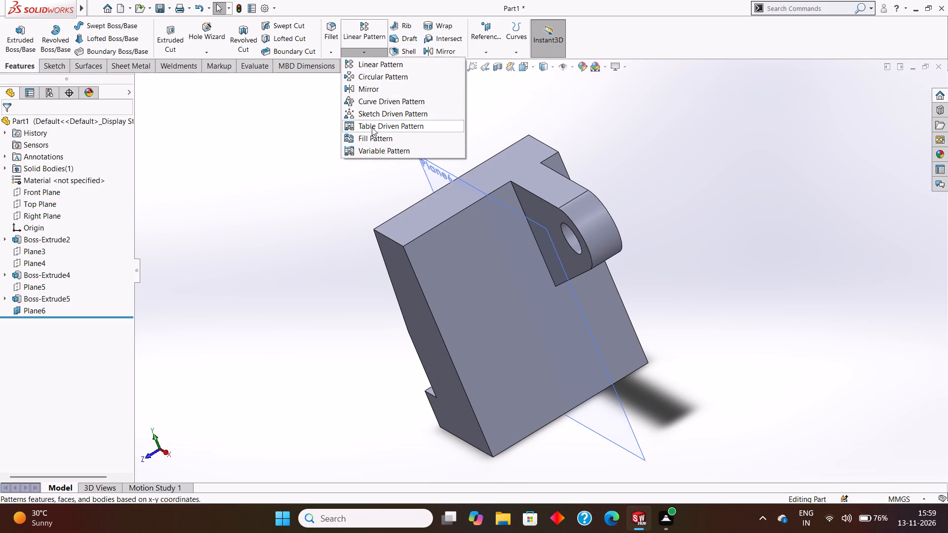
pyautogui.click(372, 90)
pyautogui.middleClick(346, 138)
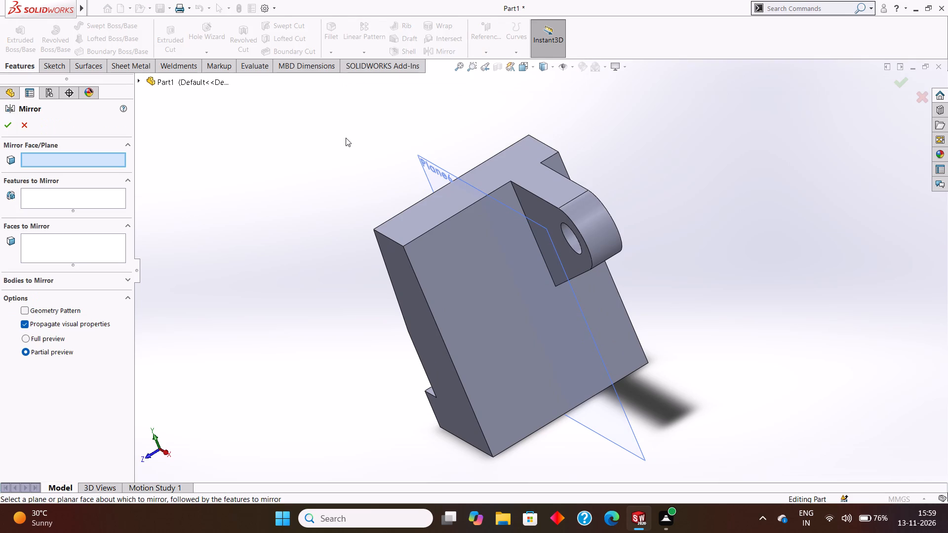
pyautogui.click(74, 158)
pyautogui.moveTo(356, 153); pyautogui.dragTo(375, 109, button='middle')
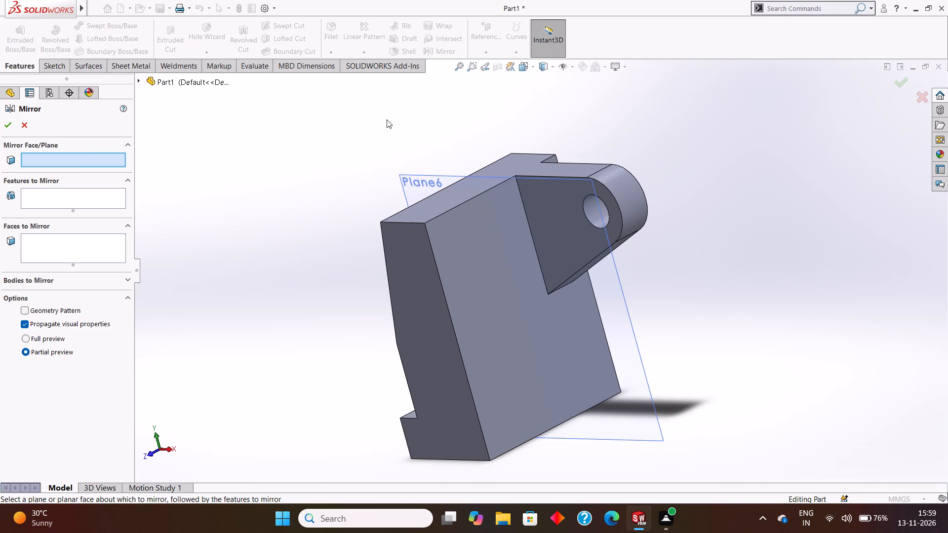
pyautogui.click(412, 178)
pyautogui.moveTo(385, 111); pyautogui.dragTo(371, 142, button='middle')
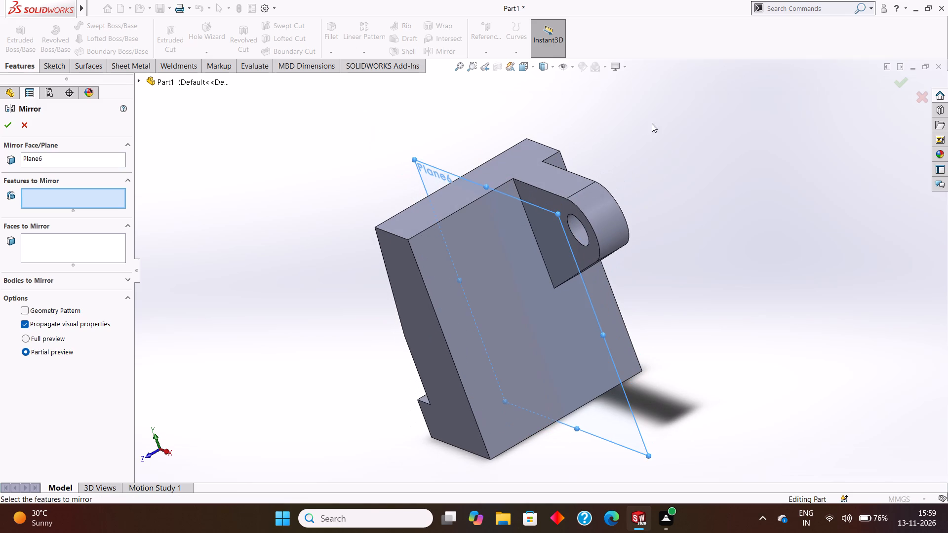
pyautogui.moveTo(667, 123); pyautogui.dragTo(668, 132, button='middle')
pyautogui.scroll(-7, 551, 198)
pyautogui.click(501, 231)
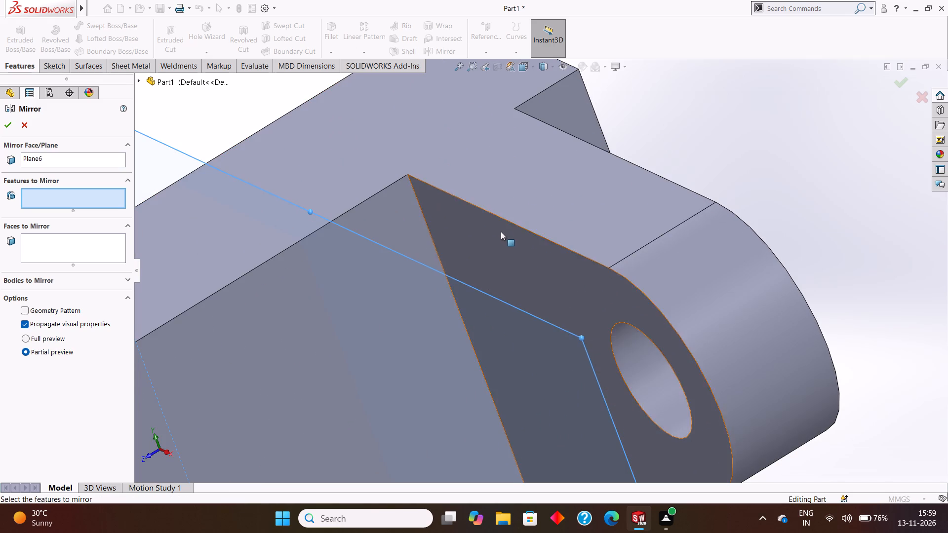
pyautogui.scroll(8, 515, 228)
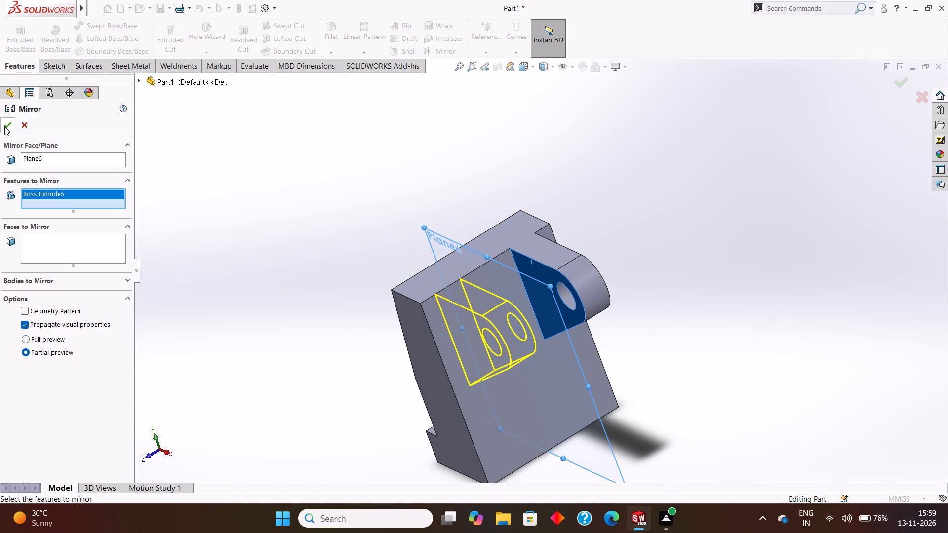
pyautogui.click(4, 124)
pyautogui.click(320, 139)
# Start a new sketch on the mid-width Plane6 and view it normal to the plane.
pyautogui.scroll(1, 322, 139)
pyautogui.moveTo(323, 139); pyautogui.dragTo(342, 107, button='middle')
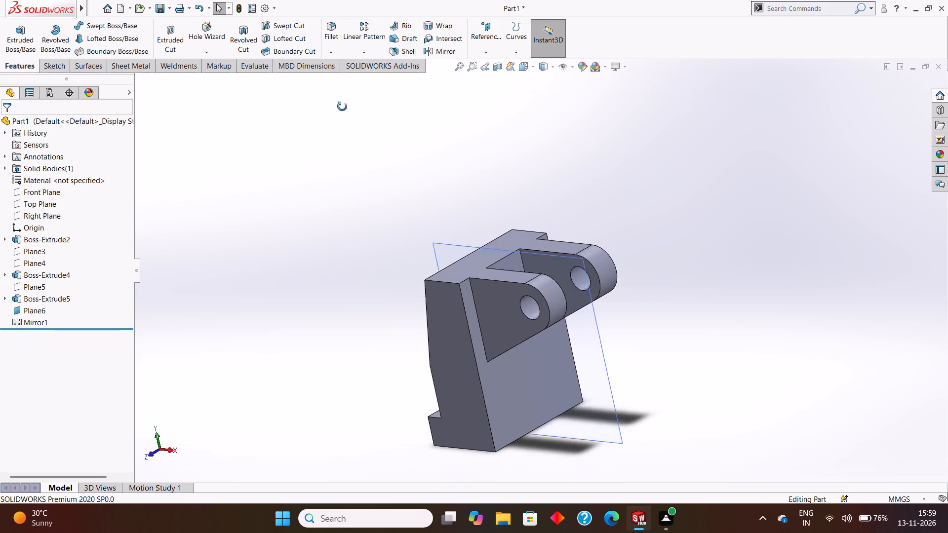
pyautogui.moveTo(342, 107); pyautogui.dragTo(372, 102, button='middle')
pyautogui.moveTo(449, 126); pyautogui.dragTo(468, 129, button='middle')
pyautogui.moveTo(475, 146); pyautogui.dragTo(480, 154, button='middle')
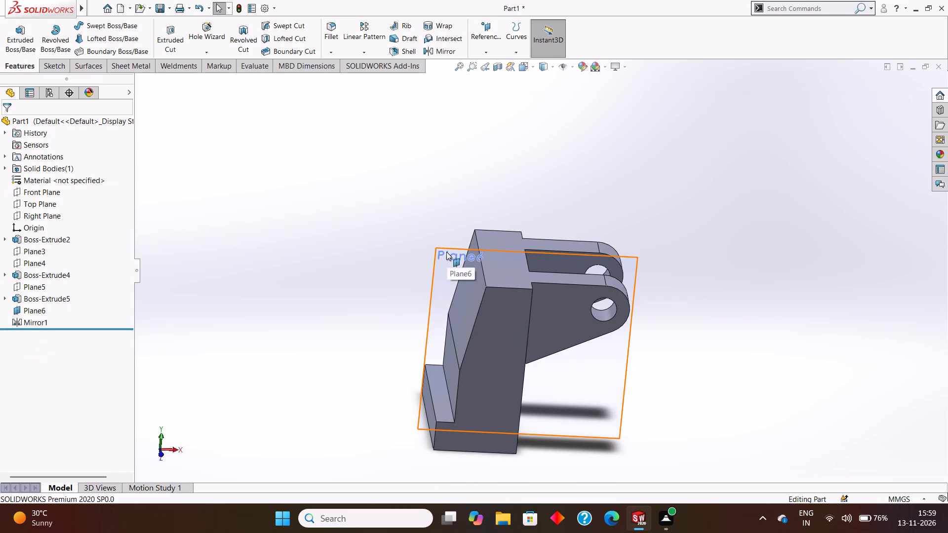
pyautogui.moveTo(446, 252); pyautogui.dragTo(448, 262, button='middle')
pyautogui.moveTo(448, 262); pyautogui.dragTo(450, 266, button='middle')
pyautogui.middleClick(450, 266)
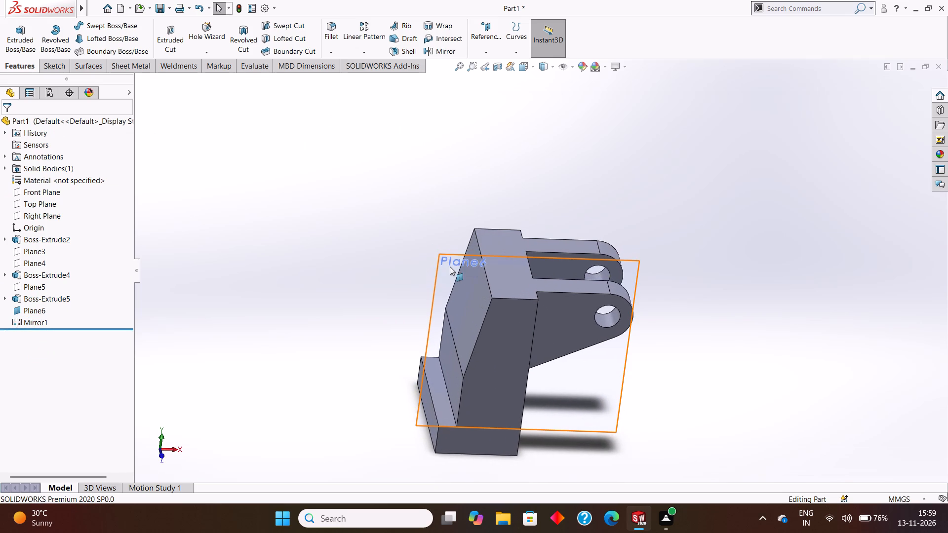
pyautogui.middleClick(451, 262)
pyautogui.moveTo(451, 260); pyautogui.dragTo(456, 261, button='middle')
pyautogui.middleClick(456, 261)
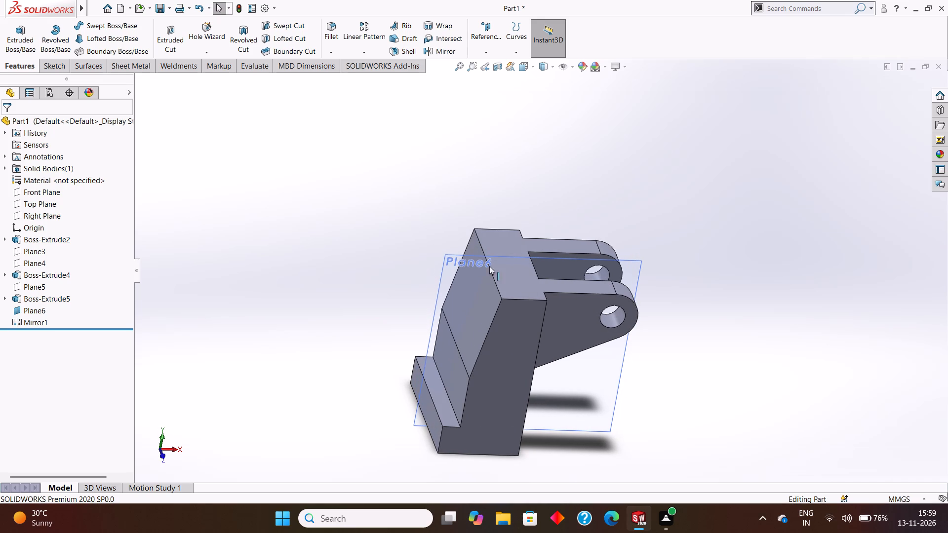
pyautogui.click(456, 260)
pyautogui.click(498, 232)
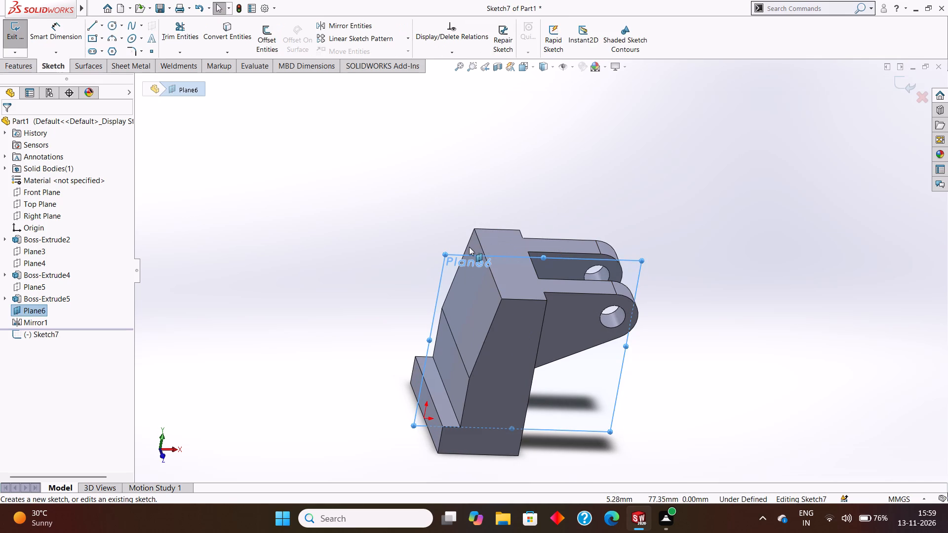
pyautogui.hotkey('ctrl', '8')
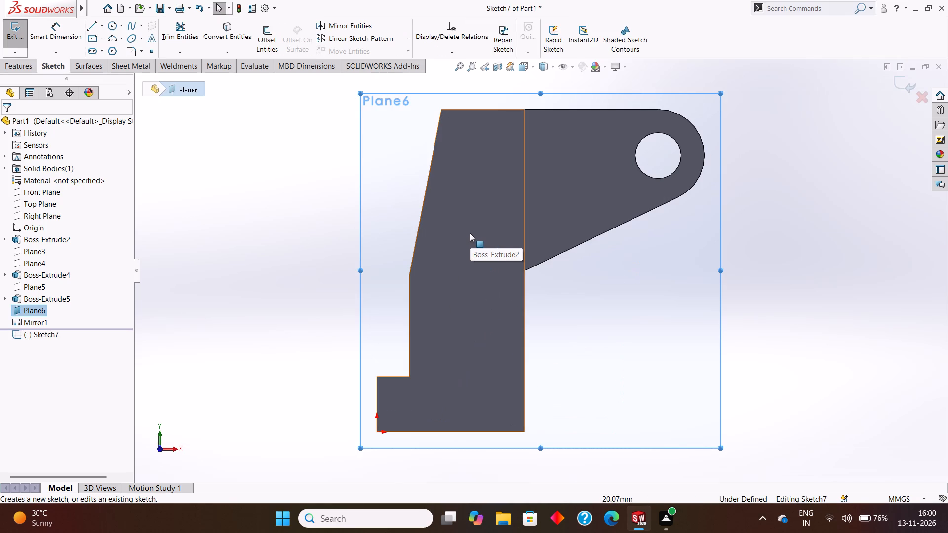
pyautogui.scroll(2, 470, 233)
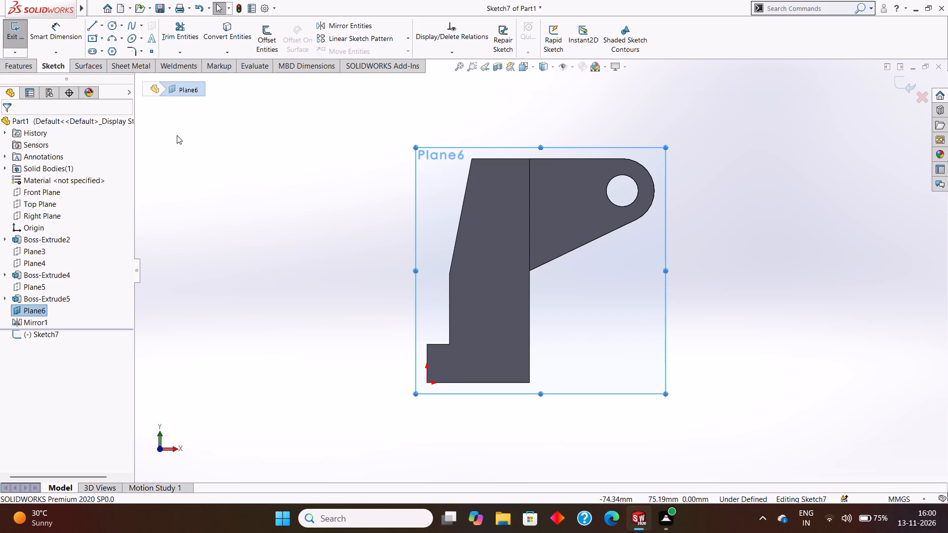
# Sketch a 22 mm vertical construction line along the upright's edge, from the base step's inner corner to the start of the slope.
pyautogui.click(103, 22)
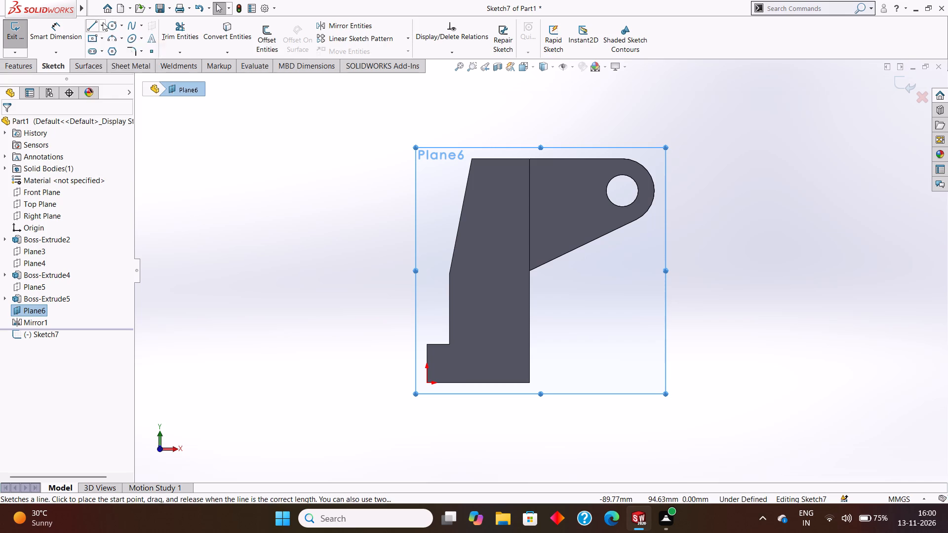
pyautogui.click(110, 48)
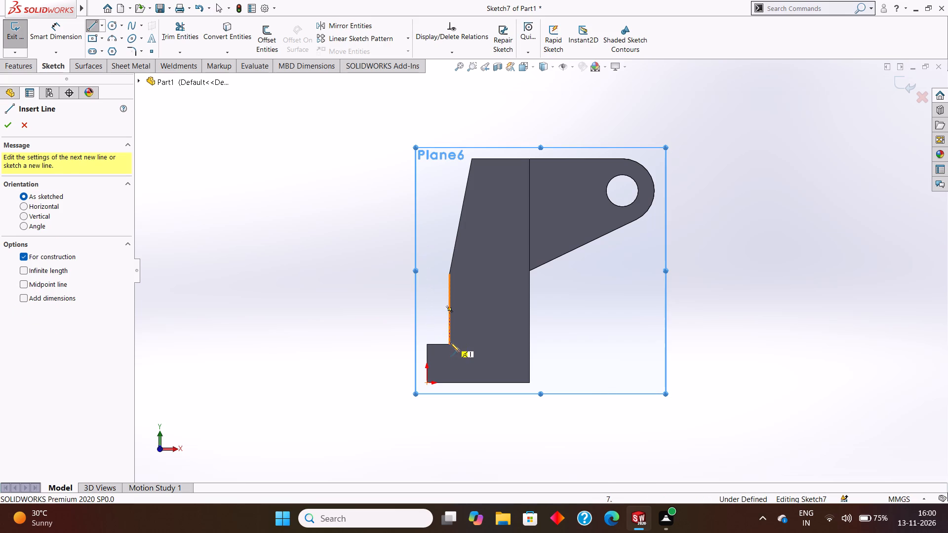
pyautogui.click(450, 346)
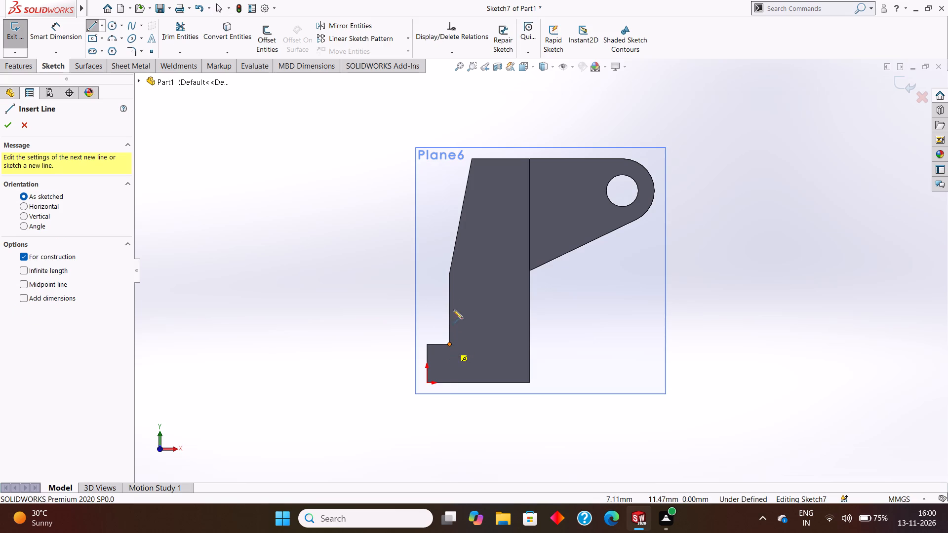
pyautogui.click(450, 271)
pyautogui.press('Escape')
pyautogui.press('Escape')
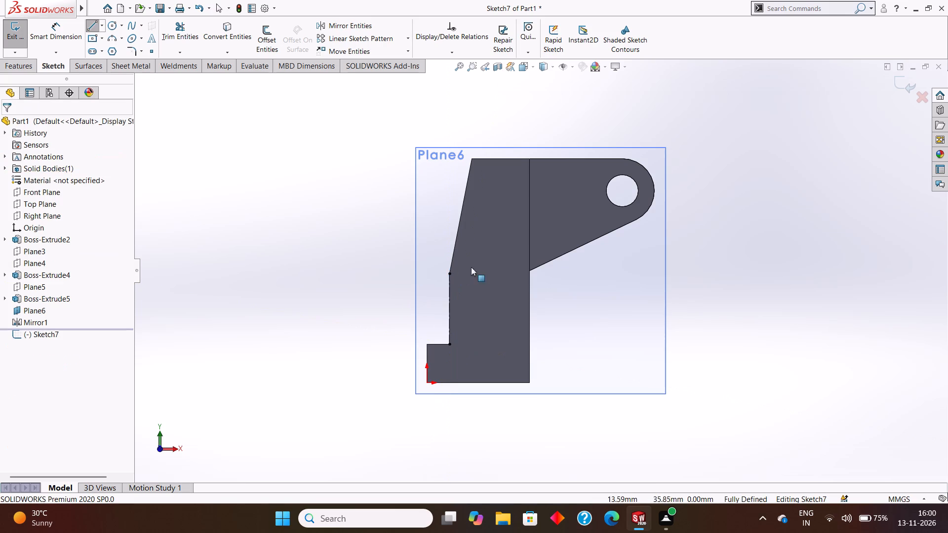
pyautogui.click(95, 21)
pyautogui.press('Escape')
pyautogui.press('Escape')
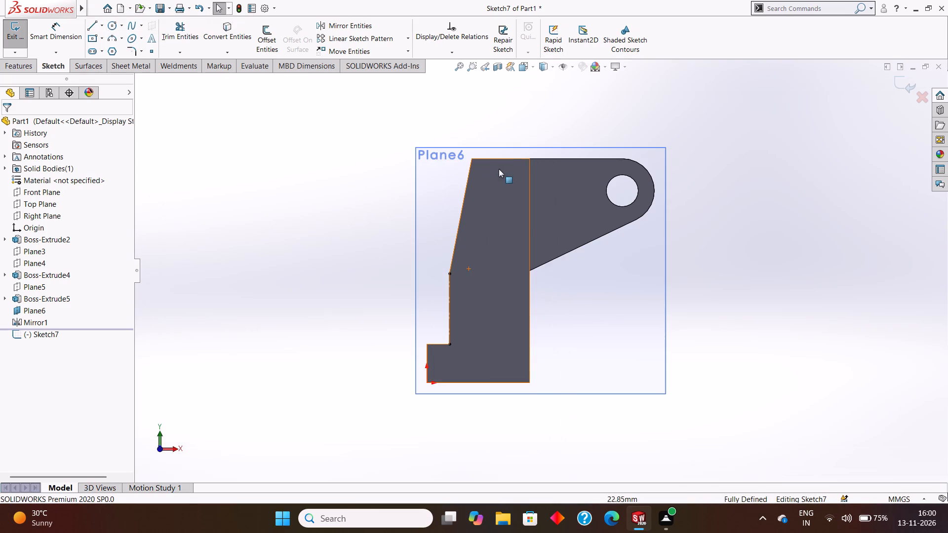
# Sketch a 38 mm line outward from the midpoint of the upright's sloped edge, perpendicular to that edge.
pyautogui.click(94, 28)
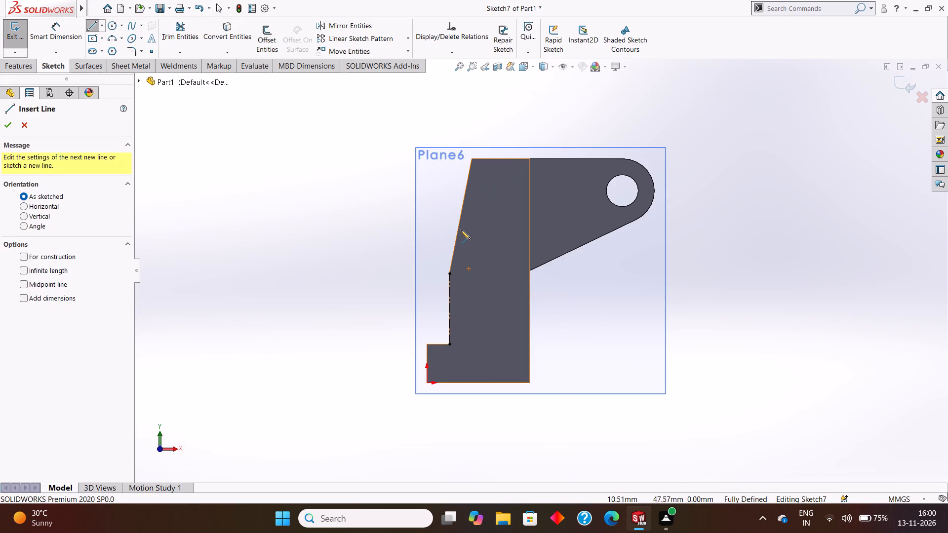
pyautogui.click(462, 217)
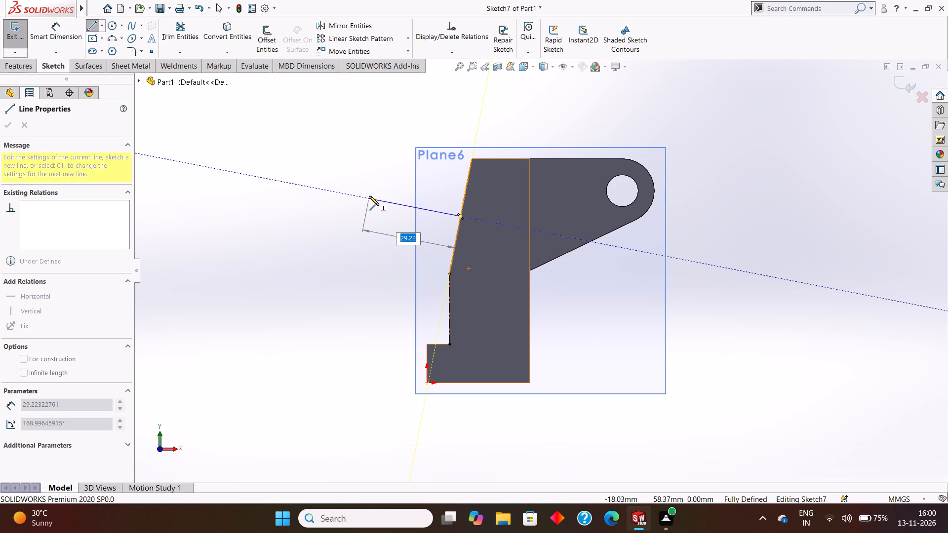
pyautogui.press('3')
pyautogui.press('8')
pyautogui.press('Return')
pyautogui.press('Escape')
pyautogui.press('Escape')
pyautogui.scroll(1, 424, 242)
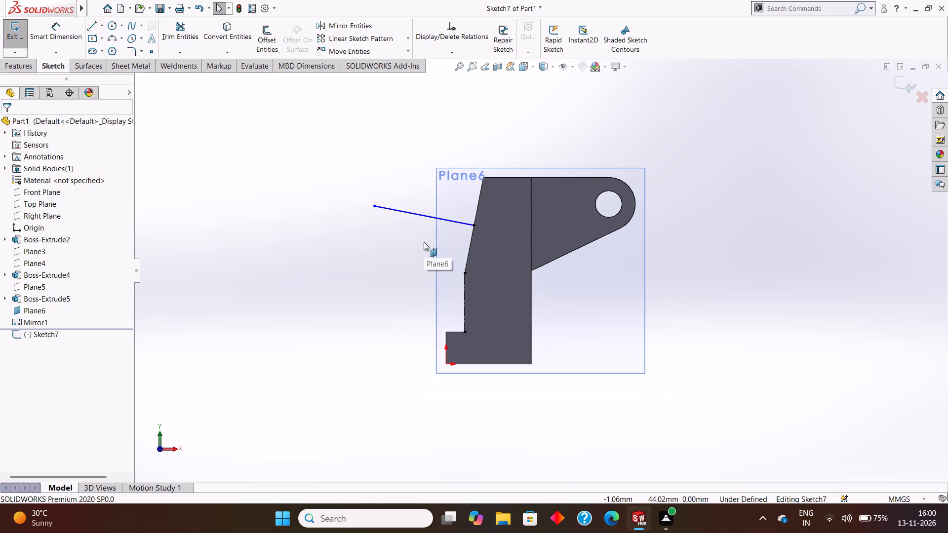
pyautogui.scroll(2, 424, 242)
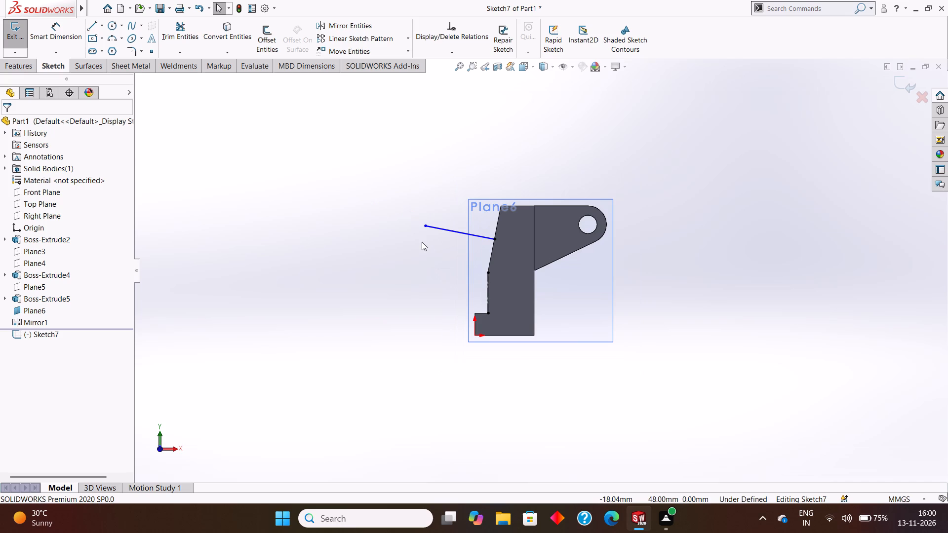
pyautogui.scroll(1, 422, 242)
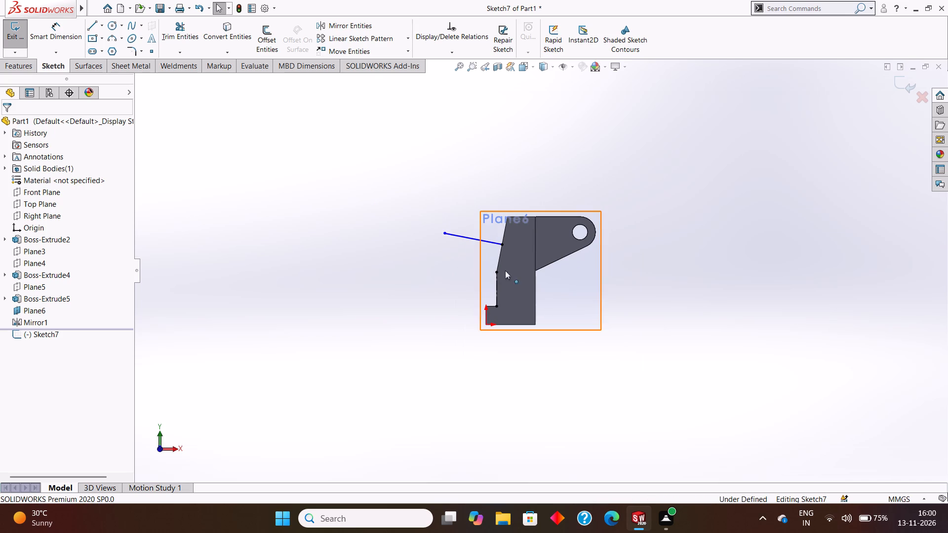
# Sketch a circle of radius 16 mm centred on the free end of the 38 mm line.
pyautogui.click(115, 24)
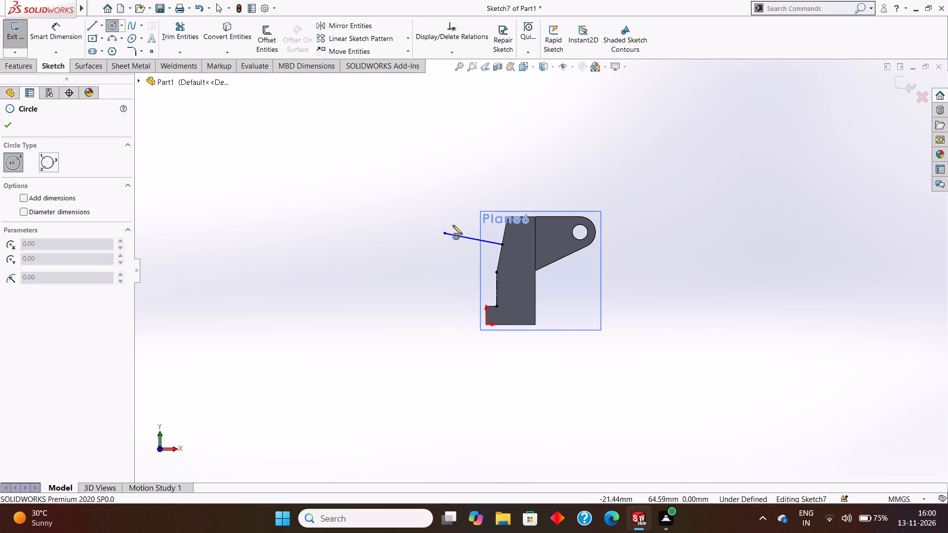
pyautogui.moveTo(443, 233); pyautogui.dragTo(461, 259)
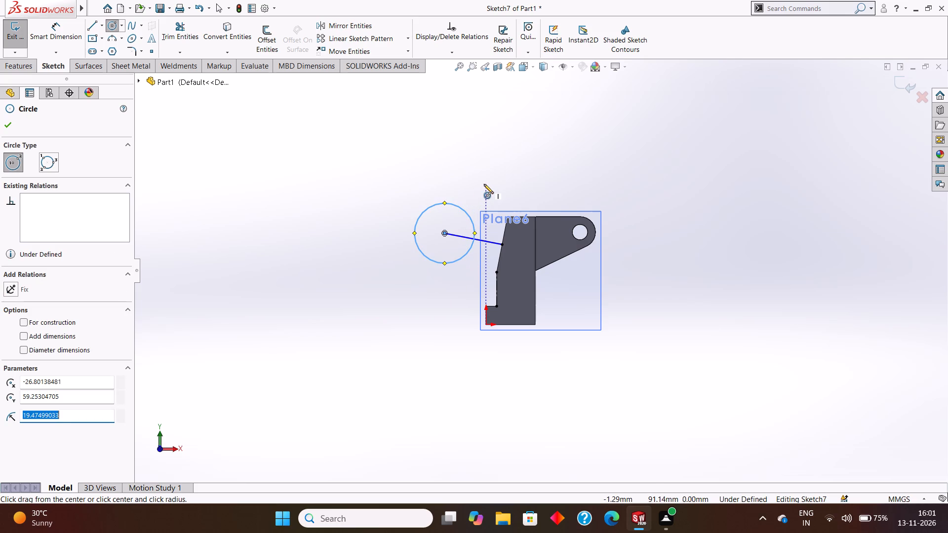
pyautogui.press('BackSpace')
pyautogui.write('16')
pyautogui.press('Return')
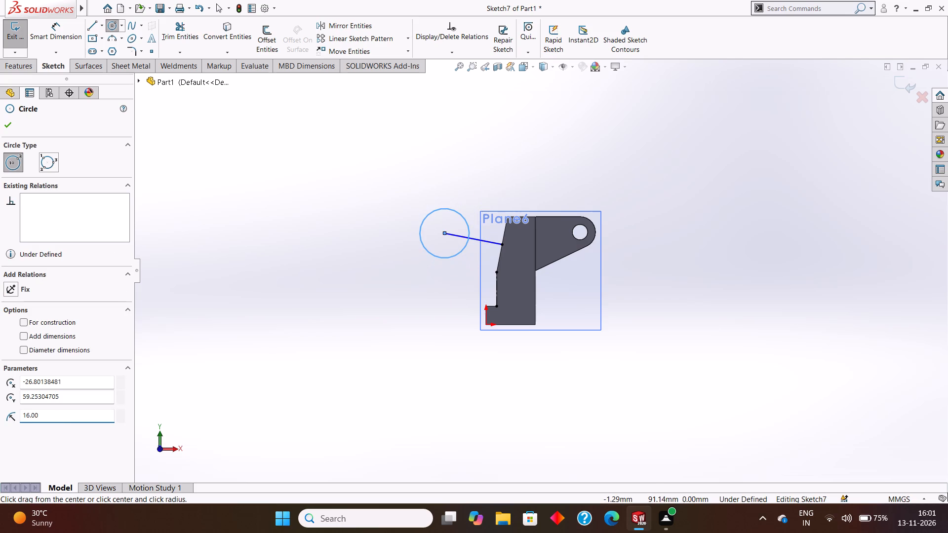
pyautogui.press('Escape')
pyautogui.press('Escape')
# Add a diameter dimension to the circle and place it above the circle.
pyautogui.click(57, 34)
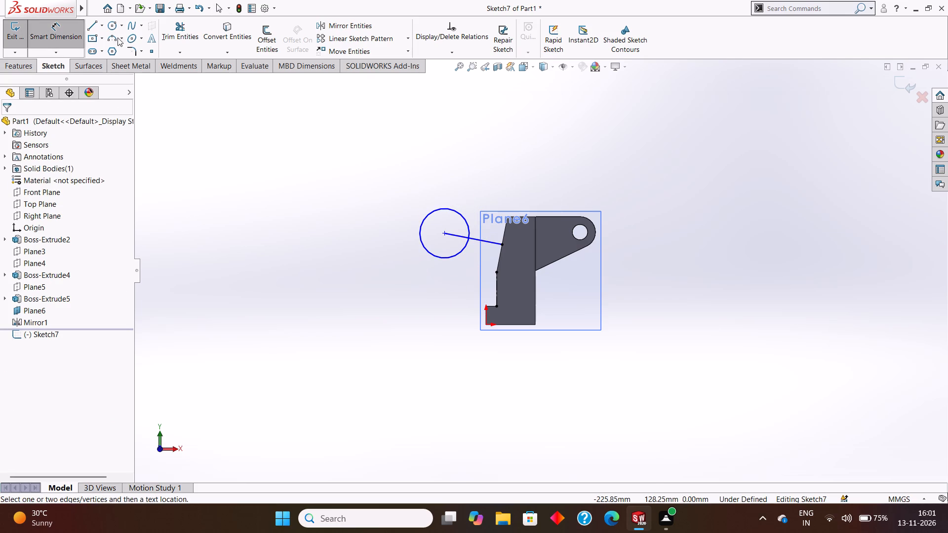
pyautogui.click(442, 210)
pyautogui.click(434, 174)
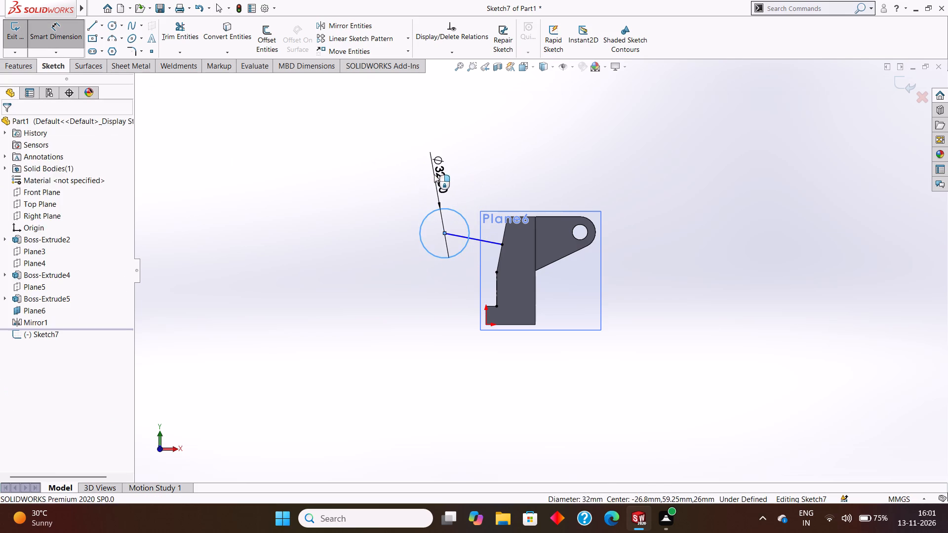
pyautogui.click(388, 160)
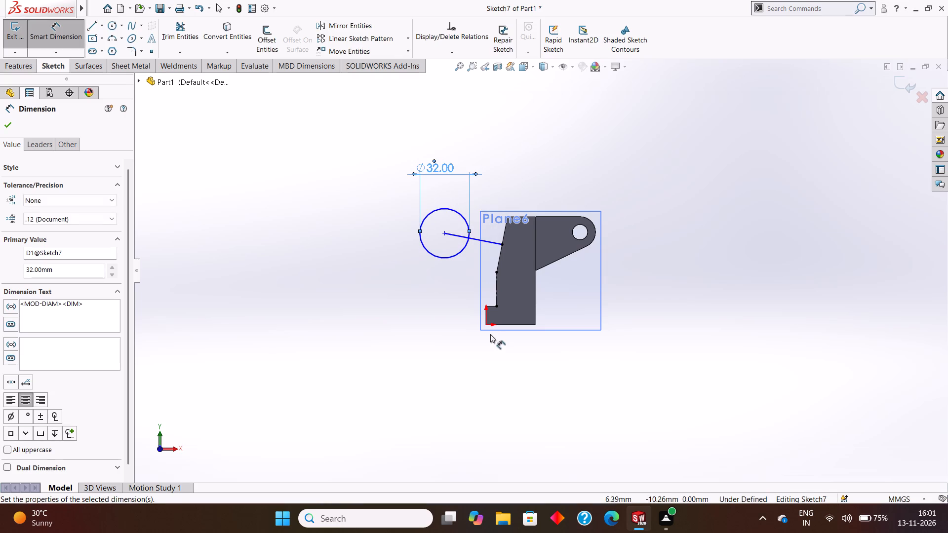
# Dimension the horizontal distance from the origin to the circle's centre, placing it above the diameter dimension and keeping the current value.
pyautogui.click(486, 325)
pyautogui.click(447, 233)
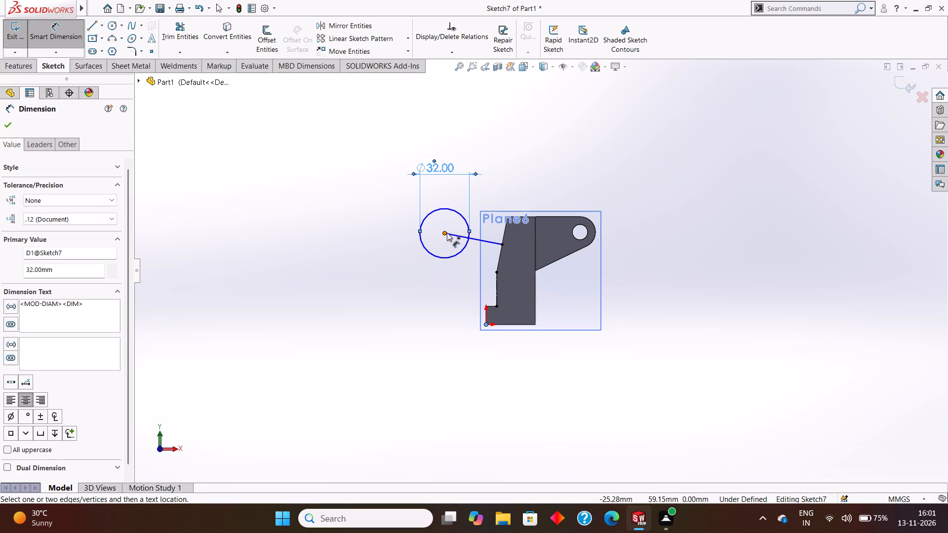
pyautogui.click(456, 132)
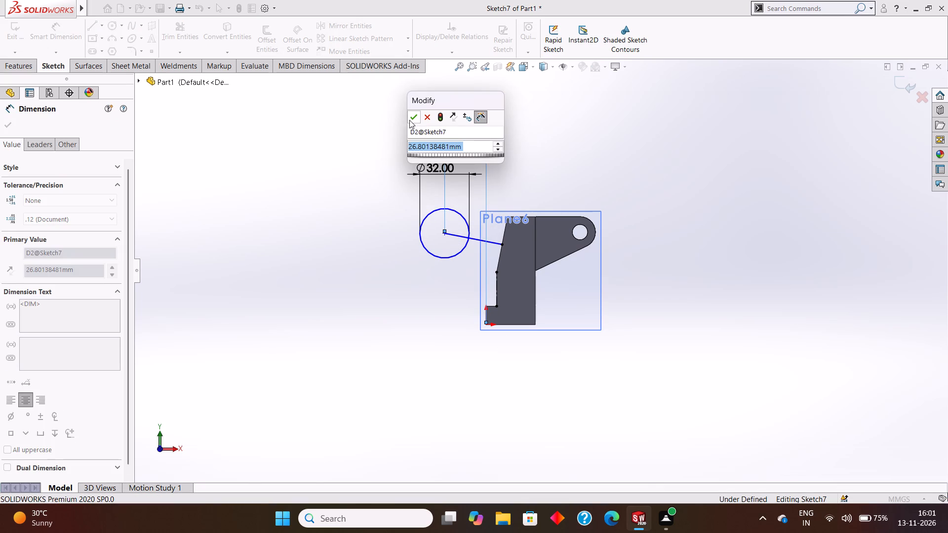
pyautogui.click(409, 116)
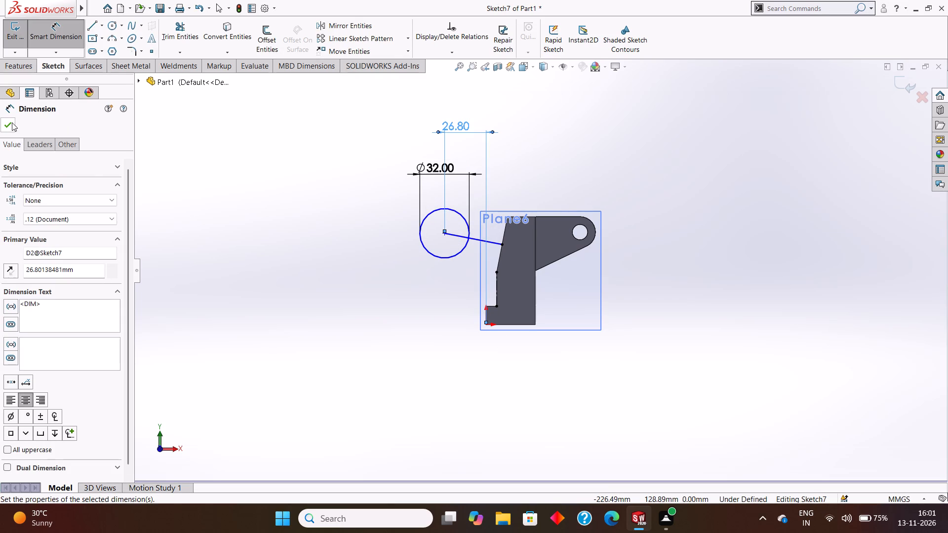
pyautogui.click(12, 122)
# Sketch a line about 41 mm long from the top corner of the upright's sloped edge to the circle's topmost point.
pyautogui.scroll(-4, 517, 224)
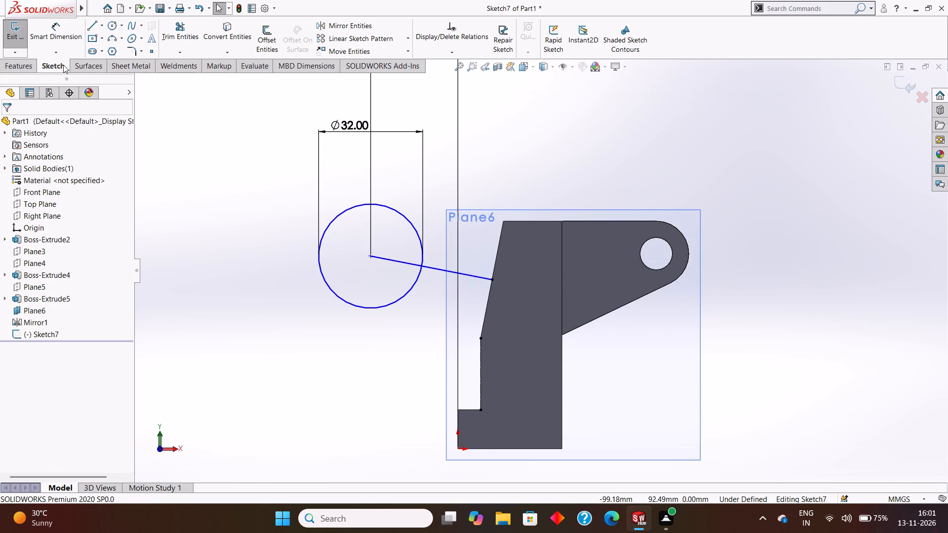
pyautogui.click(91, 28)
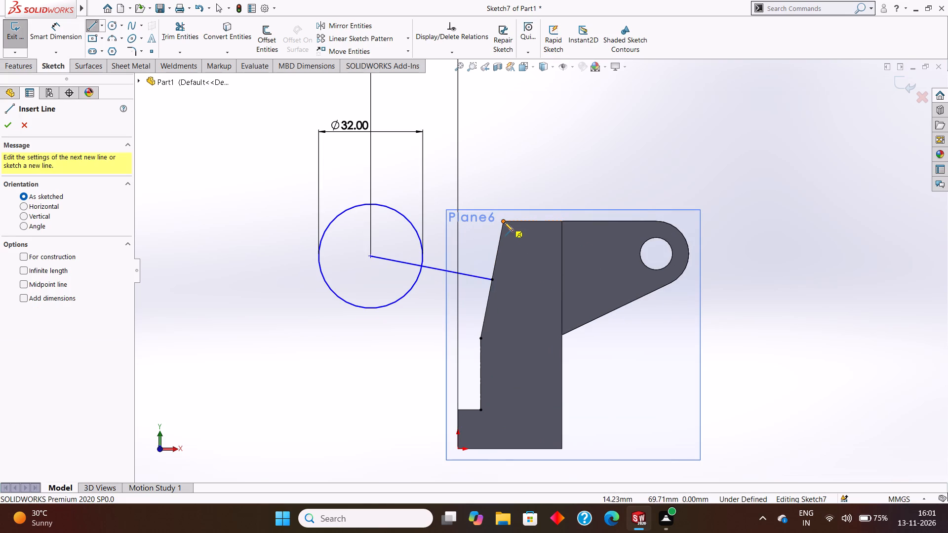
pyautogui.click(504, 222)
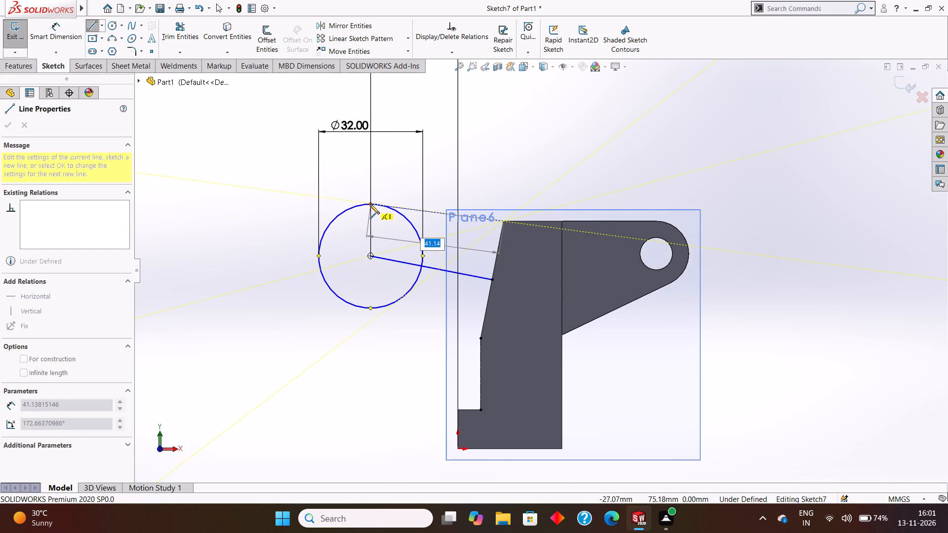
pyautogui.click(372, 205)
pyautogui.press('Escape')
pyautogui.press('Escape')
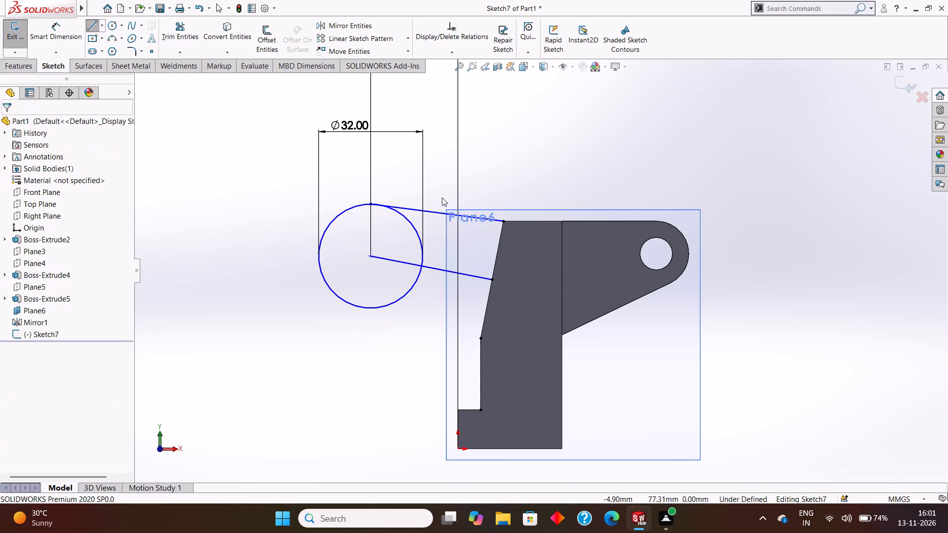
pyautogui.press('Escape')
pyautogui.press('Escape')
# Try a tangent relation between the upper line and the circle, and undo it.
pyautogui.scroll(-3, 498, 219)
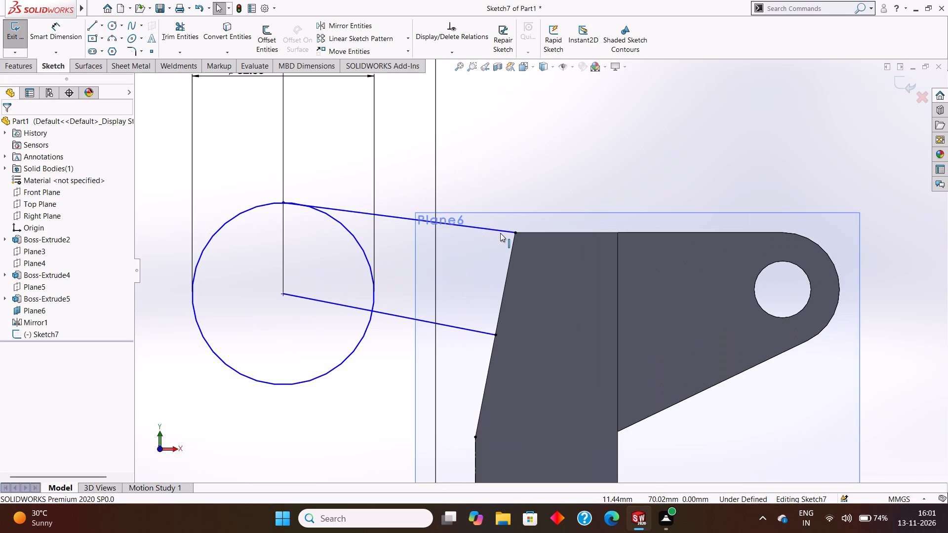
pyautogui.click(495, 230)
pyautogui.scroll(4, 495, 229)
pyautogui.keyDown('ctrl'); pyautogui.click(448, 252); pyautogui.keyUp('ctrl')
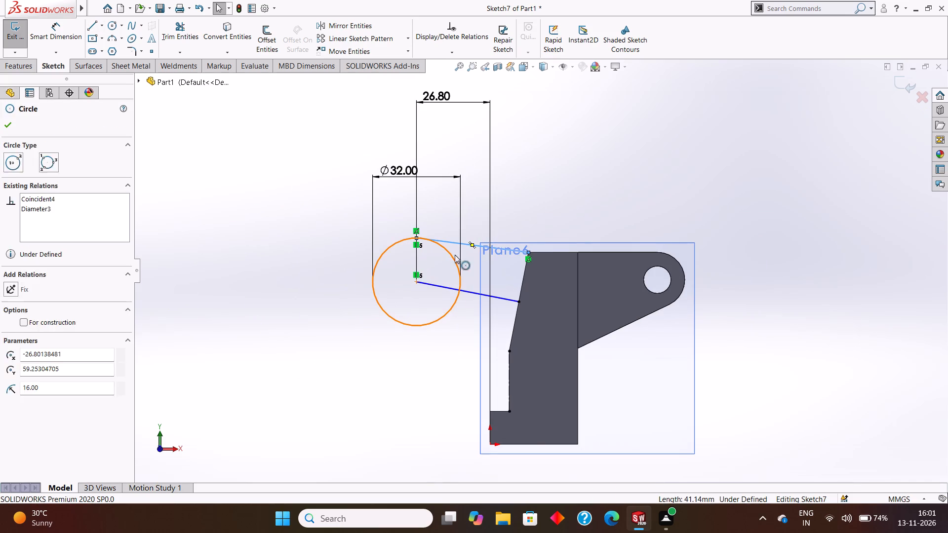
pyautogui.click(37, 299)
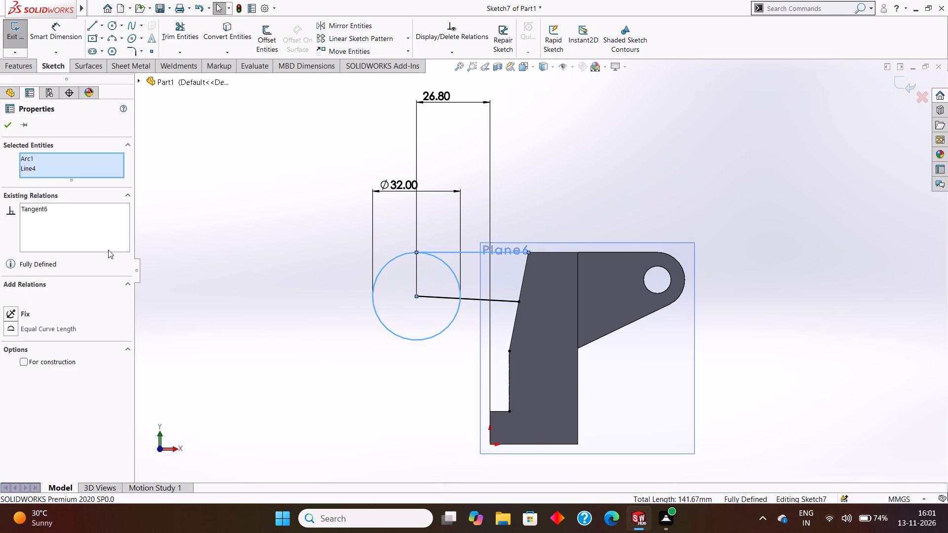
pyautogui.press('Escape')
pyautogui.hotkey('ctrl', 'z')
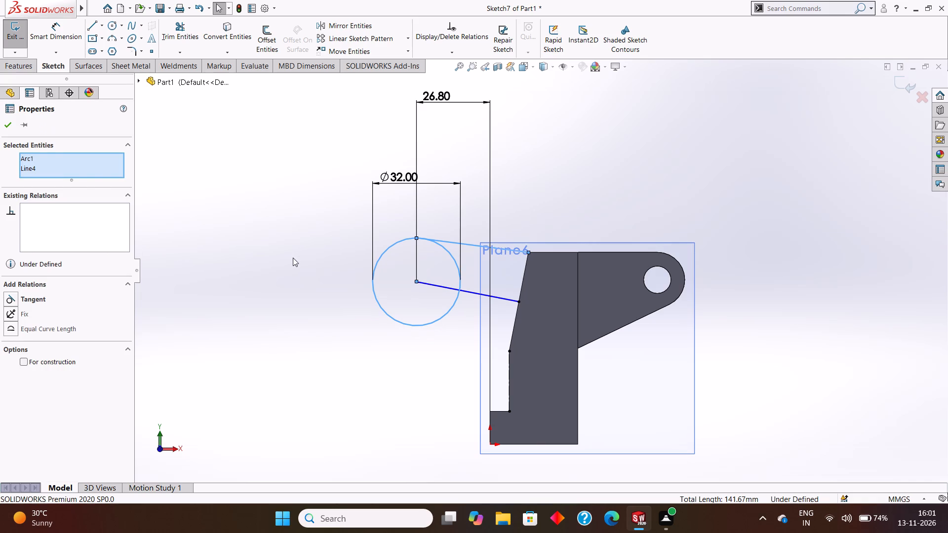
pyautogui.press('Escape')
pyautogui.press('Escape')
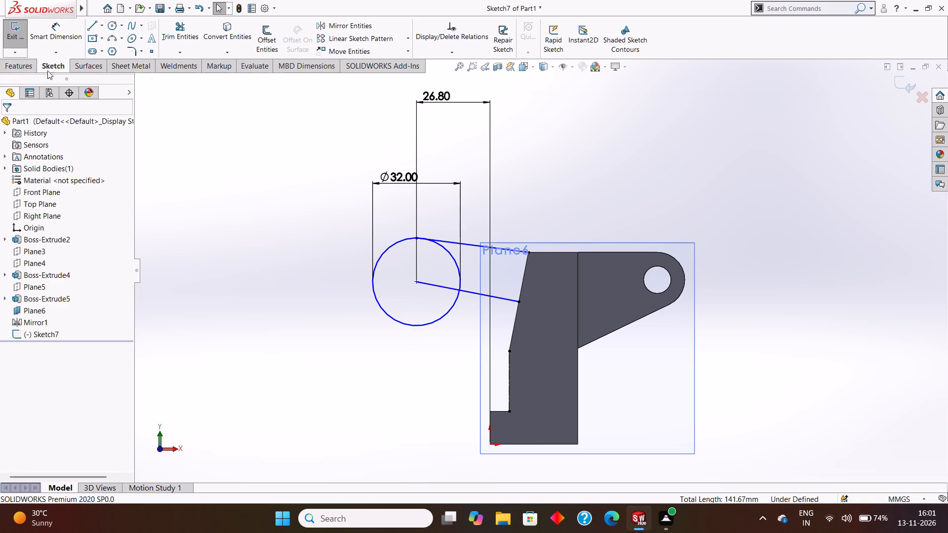
# Dimension the vertical distance from the origin to the circle's centre, placing it beside the circle and keeping the current value.
pyautogui.click(58, 29)
pyautogui.scroll(1, 506, 323)
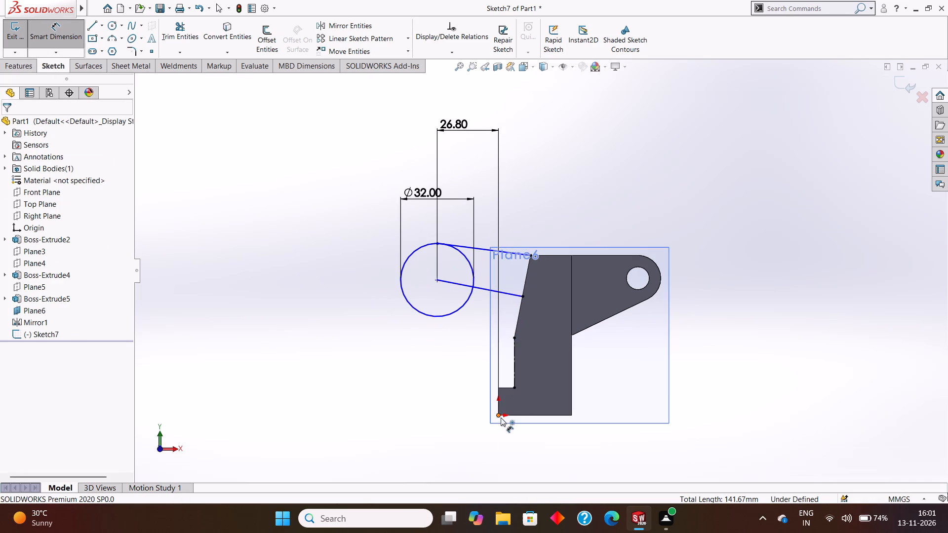
pyautogui.click(501, 416)
pyautogui.click(439, 280)
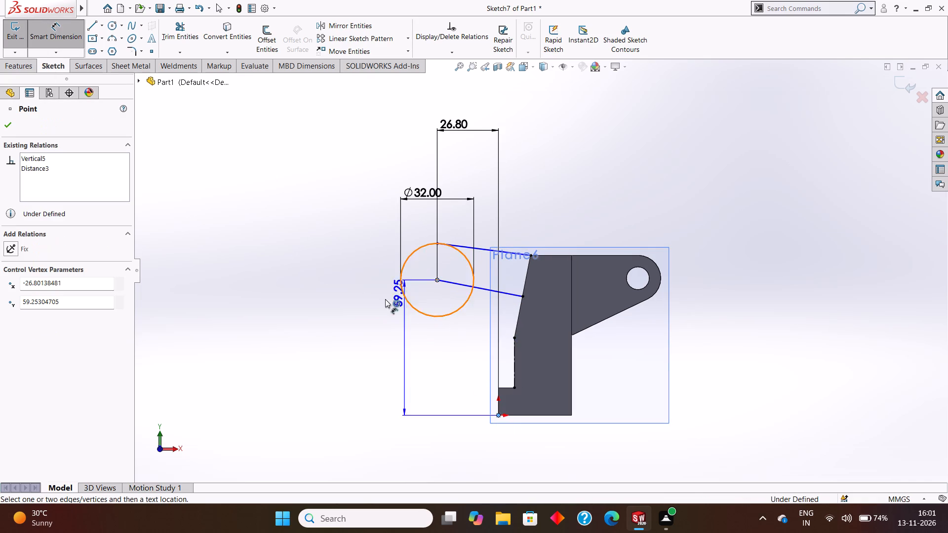
pyautogui.click(375, 312)
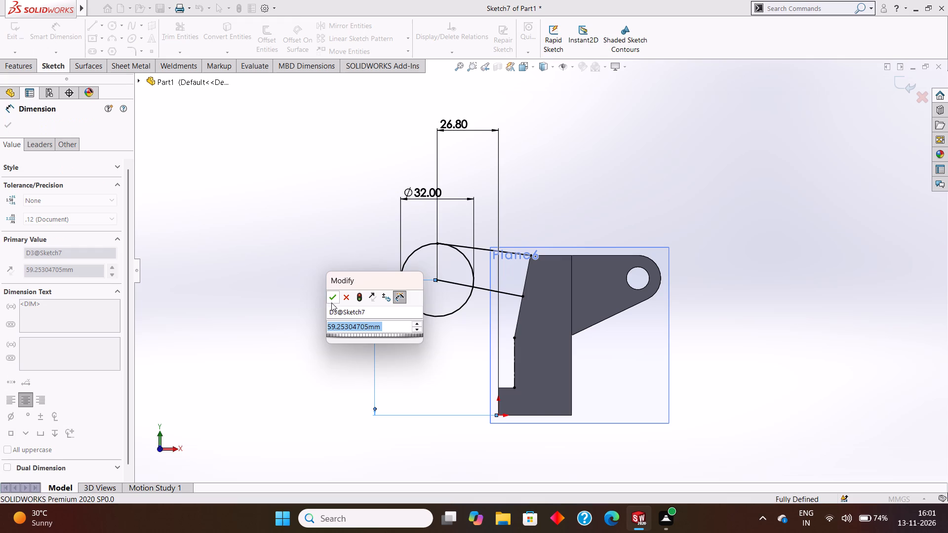
pyautogui.click(328, 298)
pyautogui.click(8, 120)
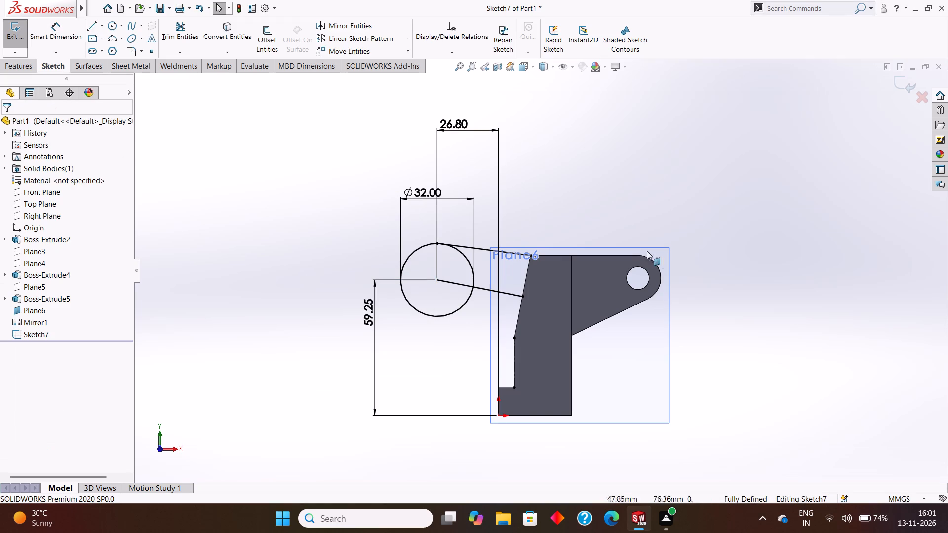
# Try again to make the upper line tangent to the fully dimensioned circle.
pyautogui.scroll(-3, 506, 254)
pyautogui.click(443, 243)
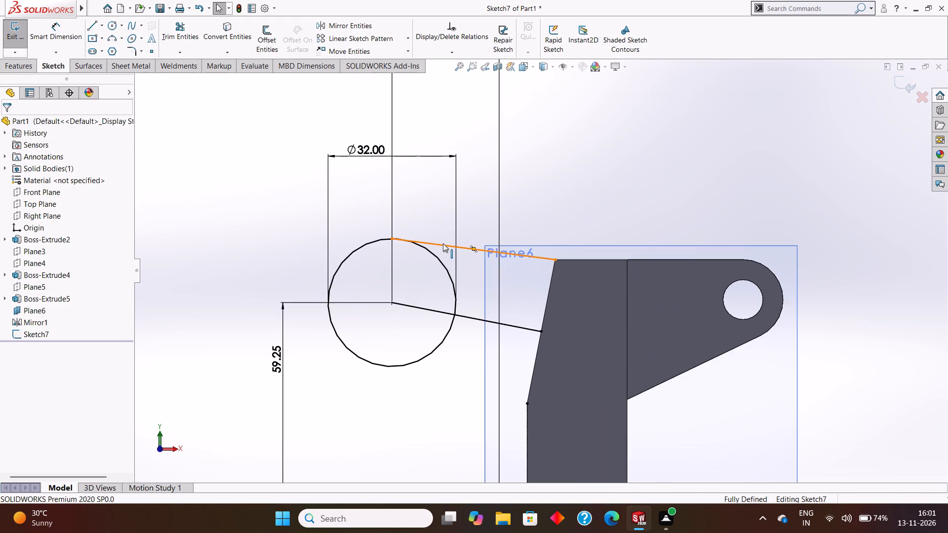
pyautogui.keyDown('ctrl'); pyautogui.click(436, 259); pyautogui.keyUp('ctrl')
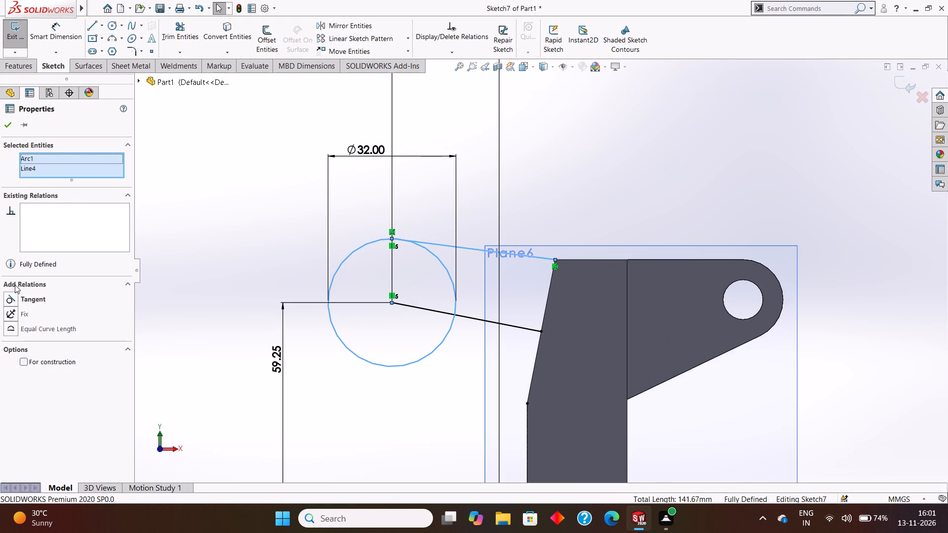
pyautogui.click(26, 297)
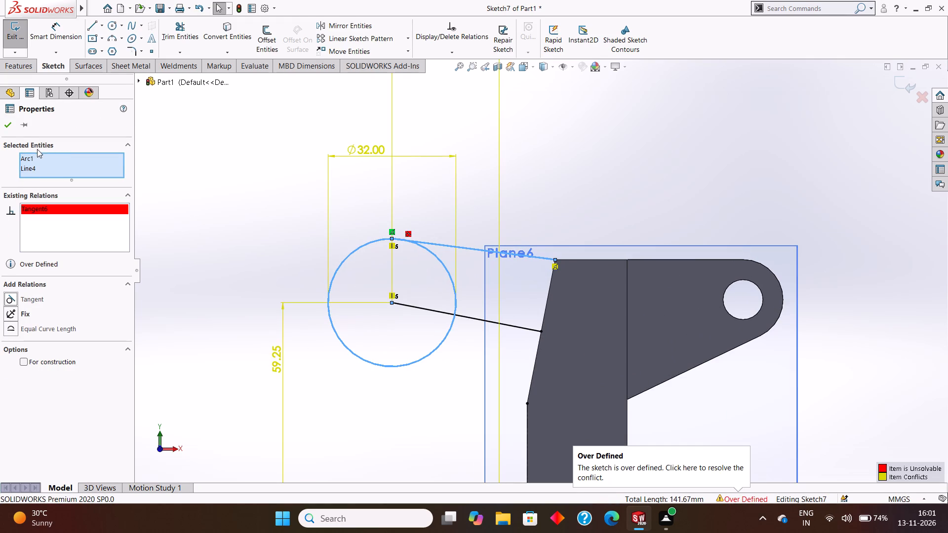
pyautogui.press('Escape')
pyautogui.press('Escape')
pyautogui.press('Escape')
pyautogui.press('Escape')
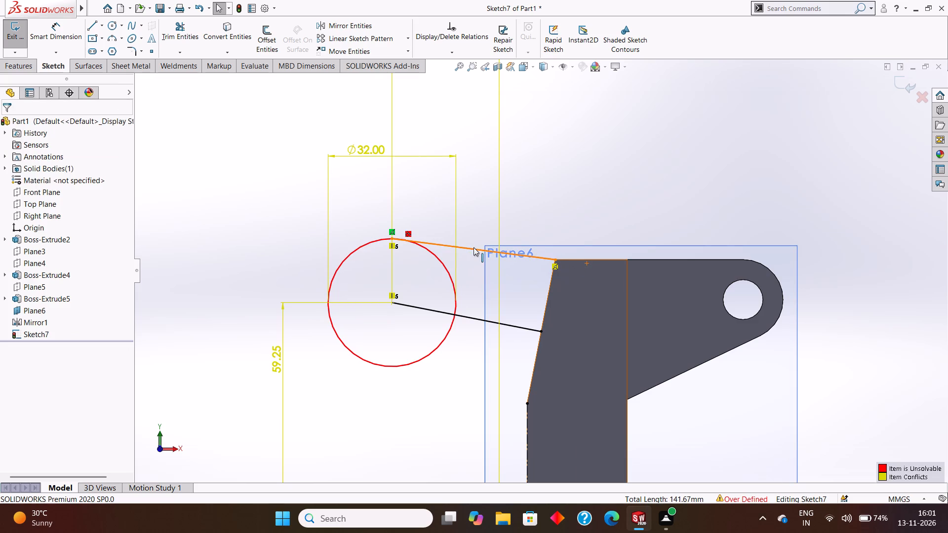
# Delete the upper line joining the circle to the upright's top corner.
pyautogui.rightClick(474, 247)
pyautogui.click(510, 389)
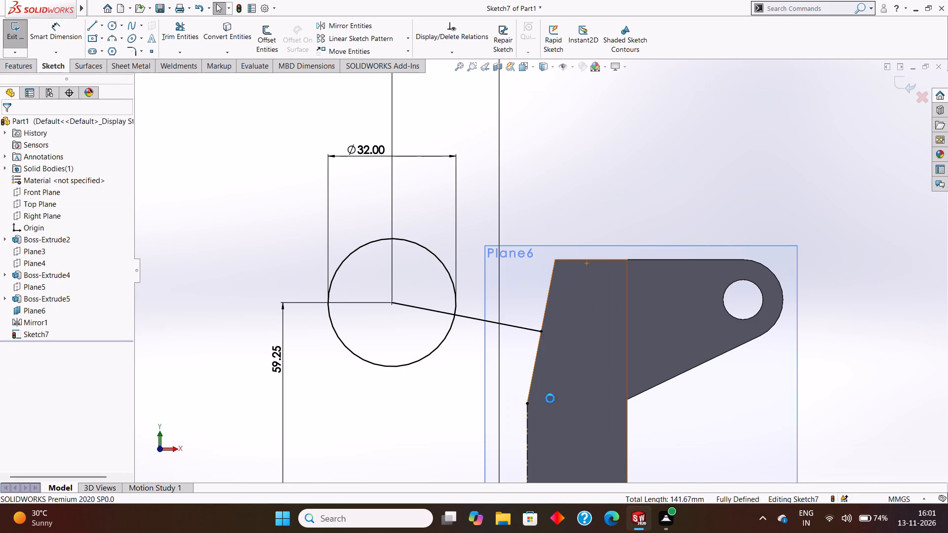
# Sketch a line from the top corner of the upright's sloped edge, ending tangent to the circle near its top.
pyautogui.click(93, 22)
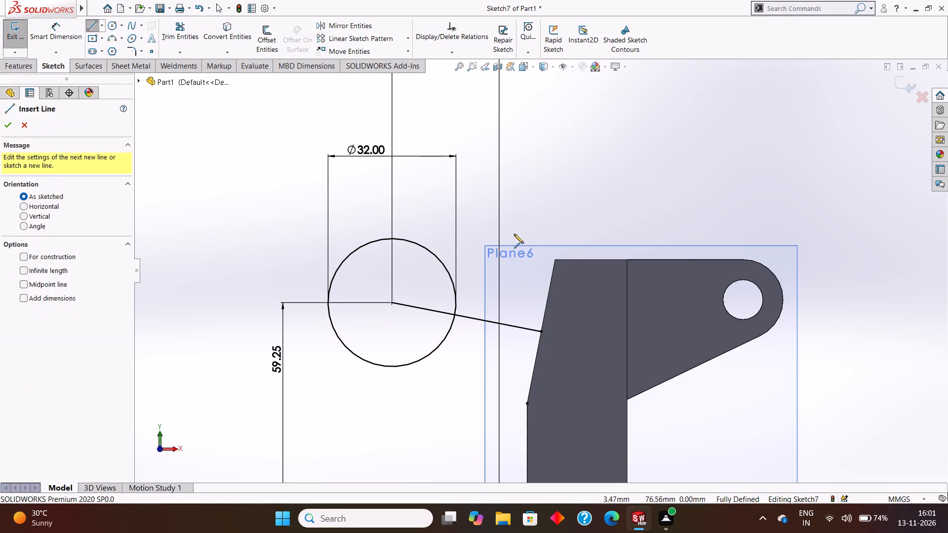
pyautogui.click(553, 259)
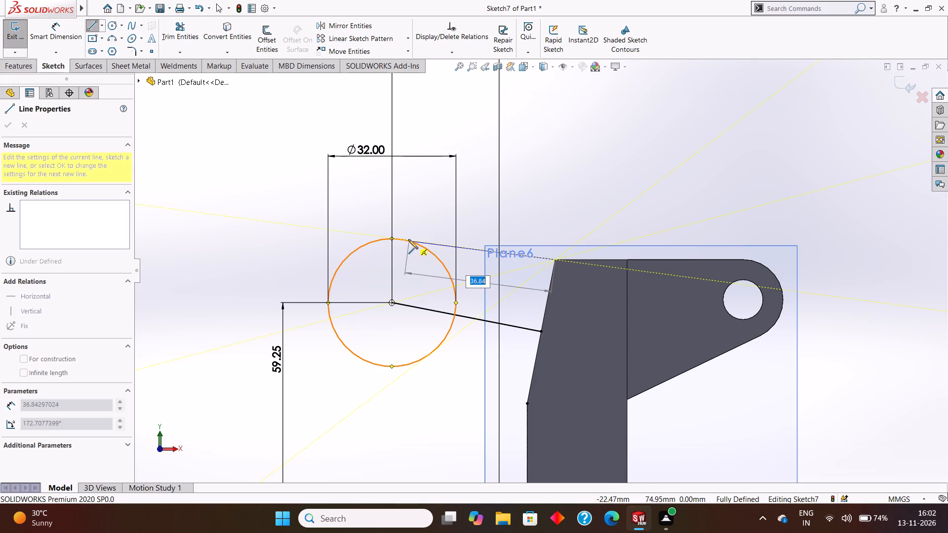
pyautogui.click(398, 239)
pyautogui.press('Escape')
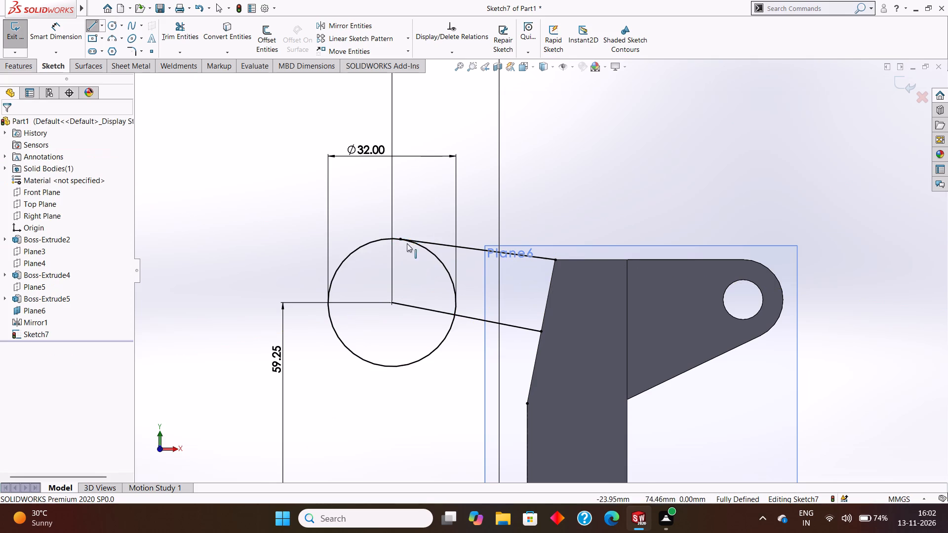
pyautogui.press('Escape')
pyautogui.press('Escape')
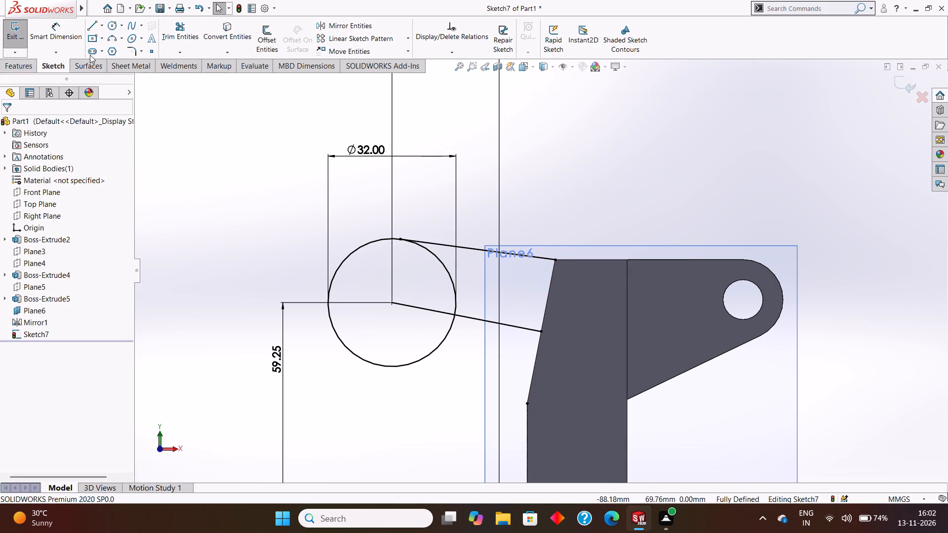
# Sketch a line about 41 mm long from the lower end of the upright's sloped edge to the circle's underside.
pyautogui.click(89, 29)
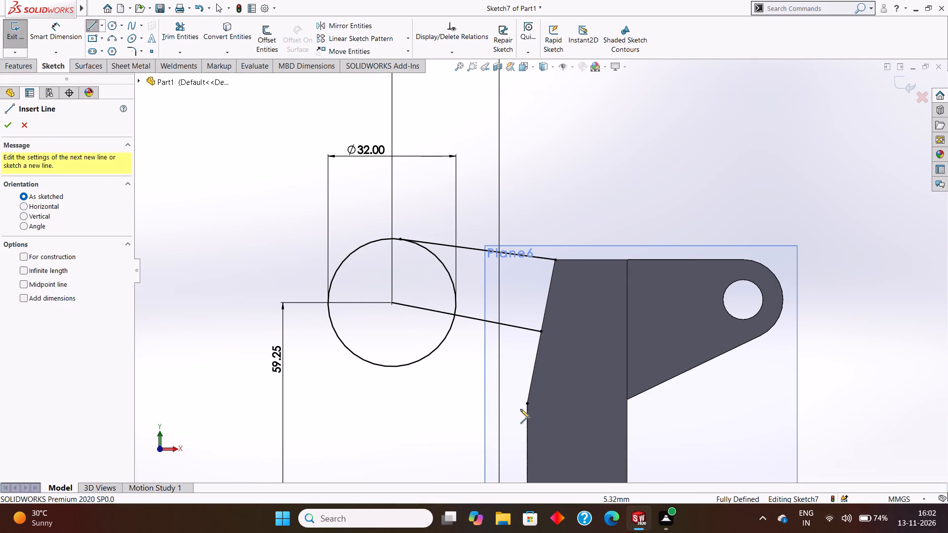
pyautogui.click(527, 404)
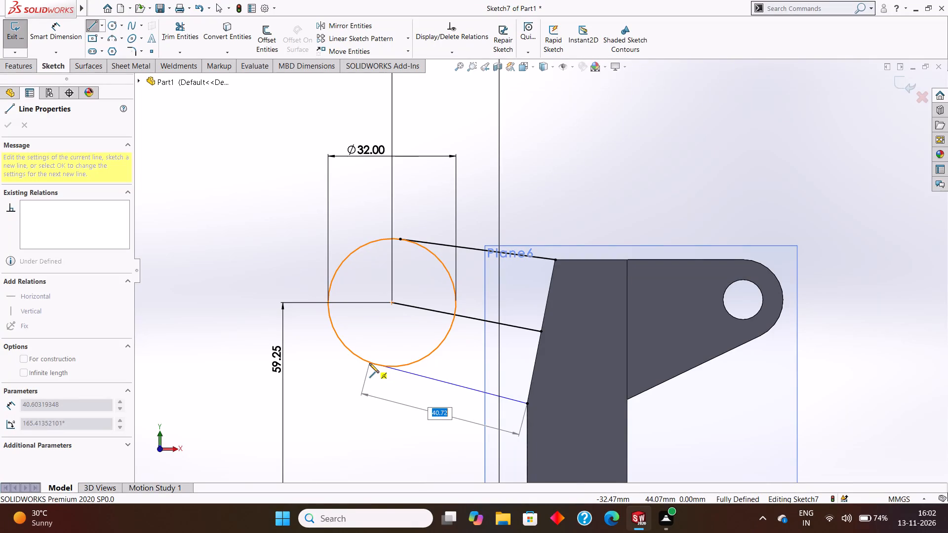
pyautogui.click(369, 363)
pyautogui.press('Escape')
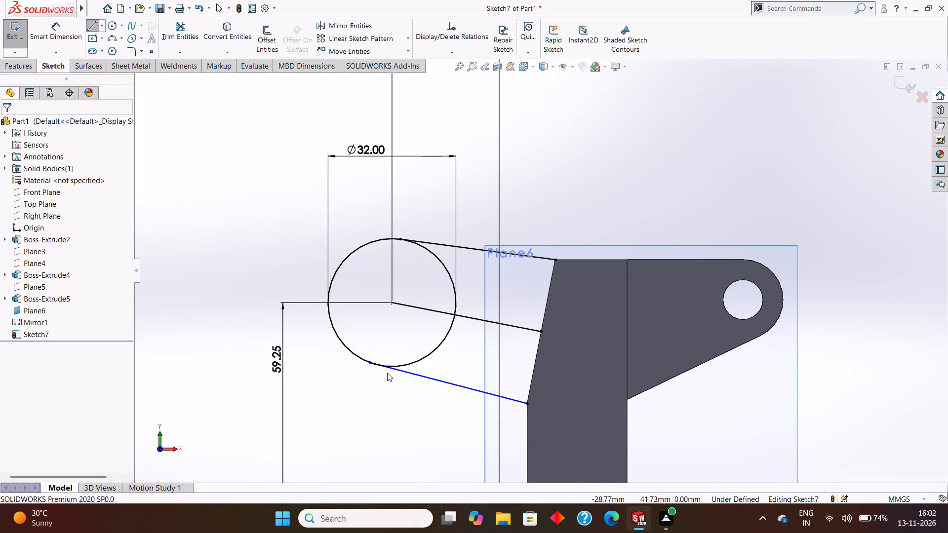
pyautogui.press('Escape')
# Add a tangent relation between the lower line and the circle.
pyautogui.click(424, 377)
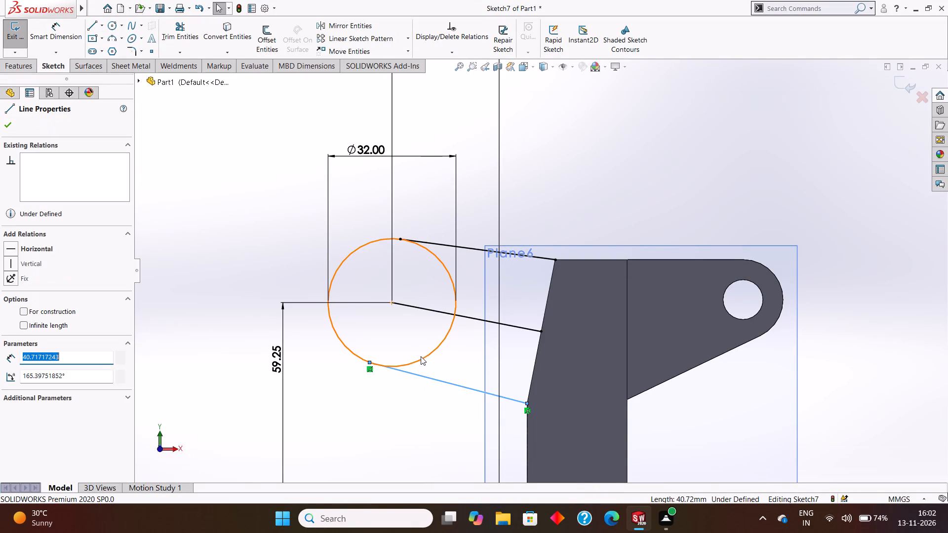
pyautogui.keyDown('ctrl'); pyautogui.click(424, 360); pyautogui.keyUp('ctrl')
pyautogui.click(34, 299)
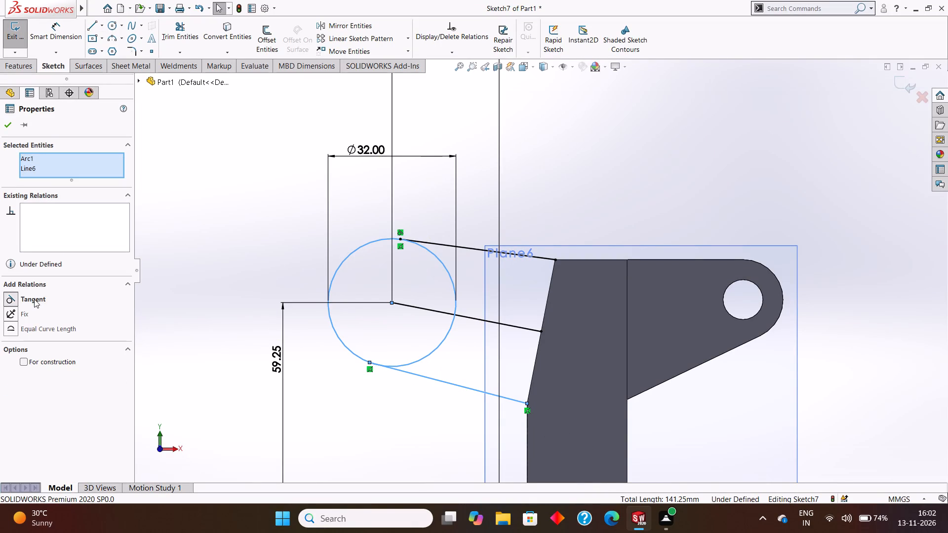
pyautogui.click(10, 125)
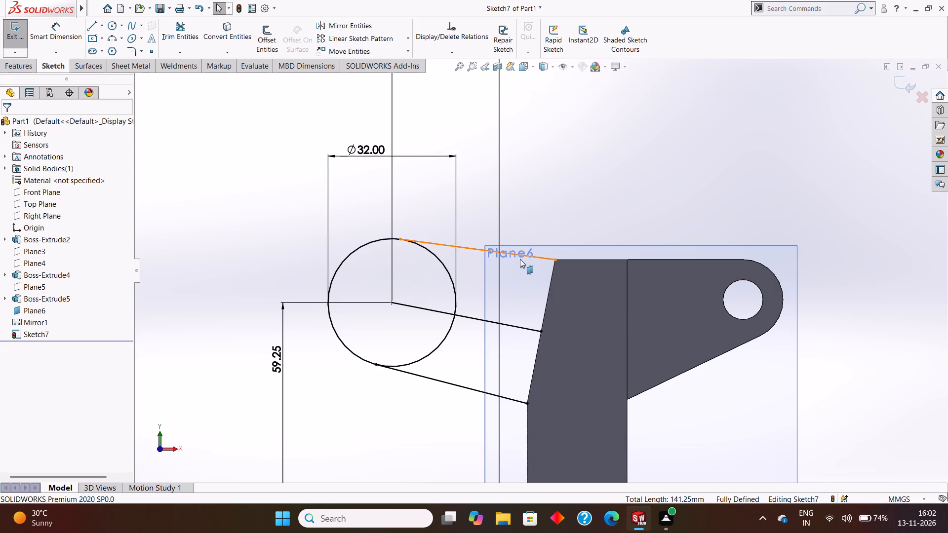
# Trim away the circle's arc facing the upright between the two tangent lines, leaving a rounded outer end.
pyautogui.click(182, 33)
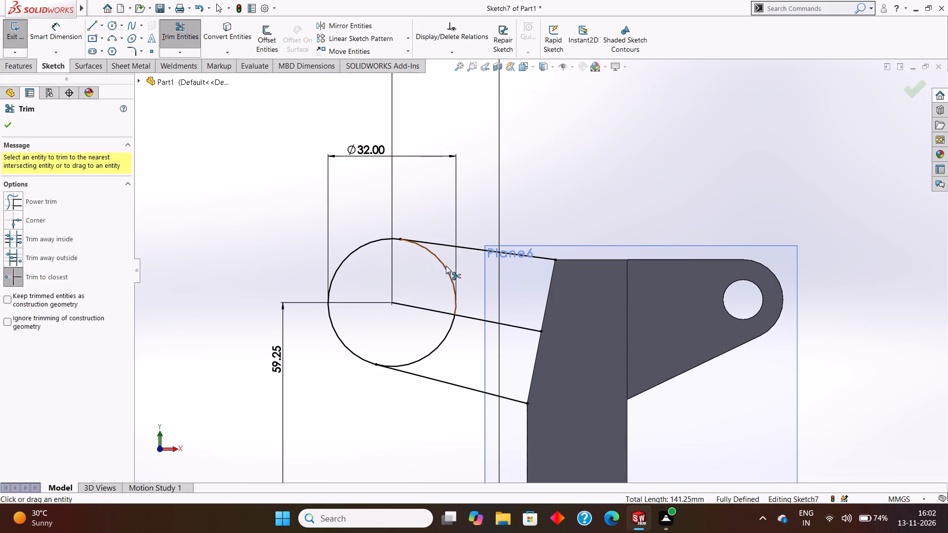
pyautogui.click(446, 266)
pyautogui.click(451, 324)
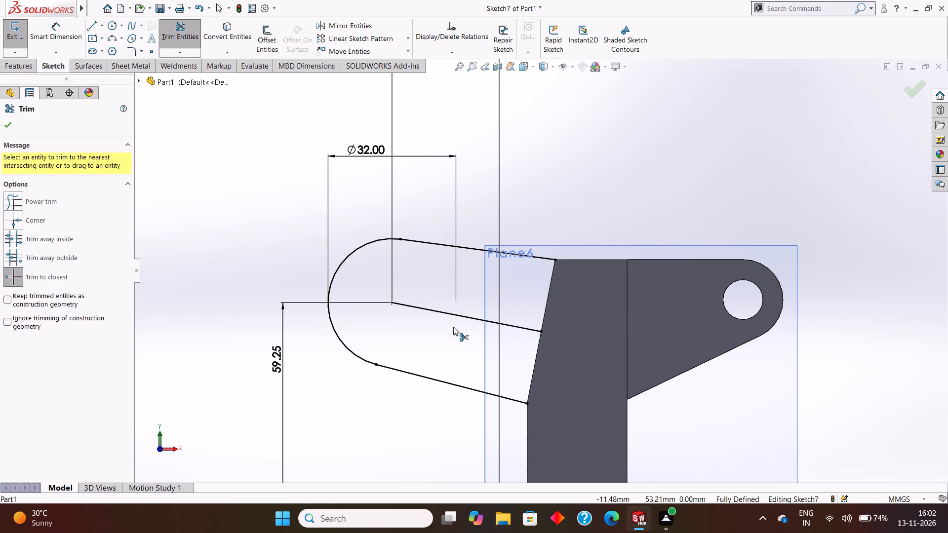
pyautogui.press('Escape')
pyautogui.press('Escape')
pyautogui.press('Escape')
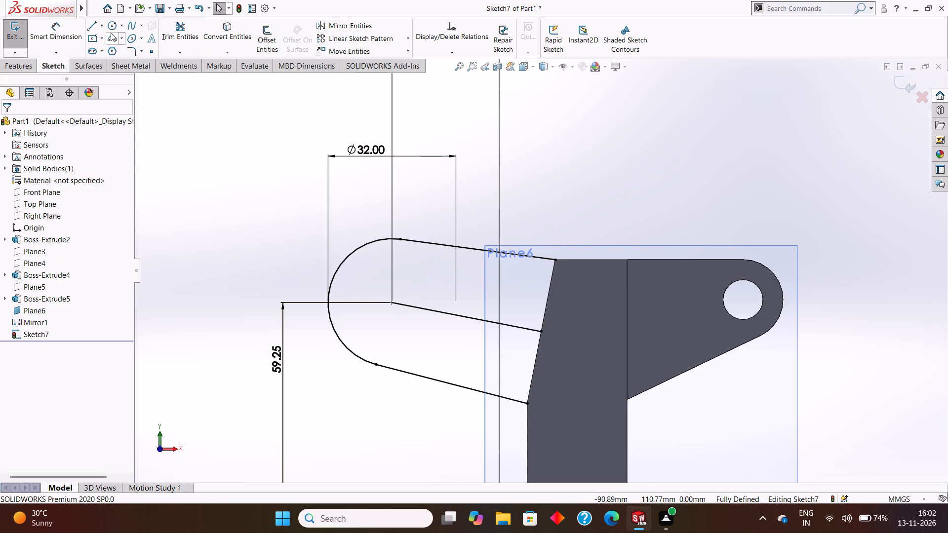
# Sketch a circle of radius 8 mm centred on the arm's rounded outer end for the hole.
pyautogui.click(111, 28)
pyautogui.moveTo(392, 304); pyautogui.dragTo(393, 307)
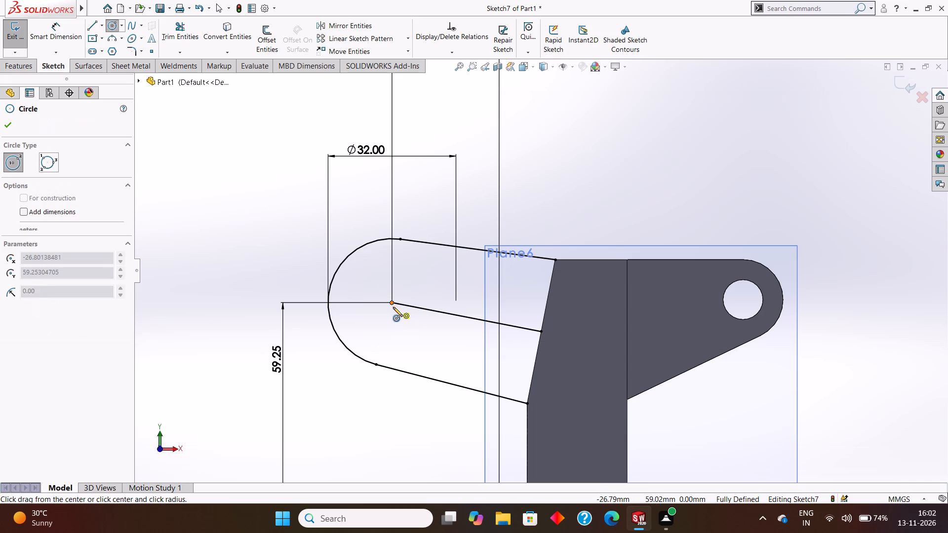
pyautogui.moveTo(393, 307); pyautogui.dragTo(405, 324)
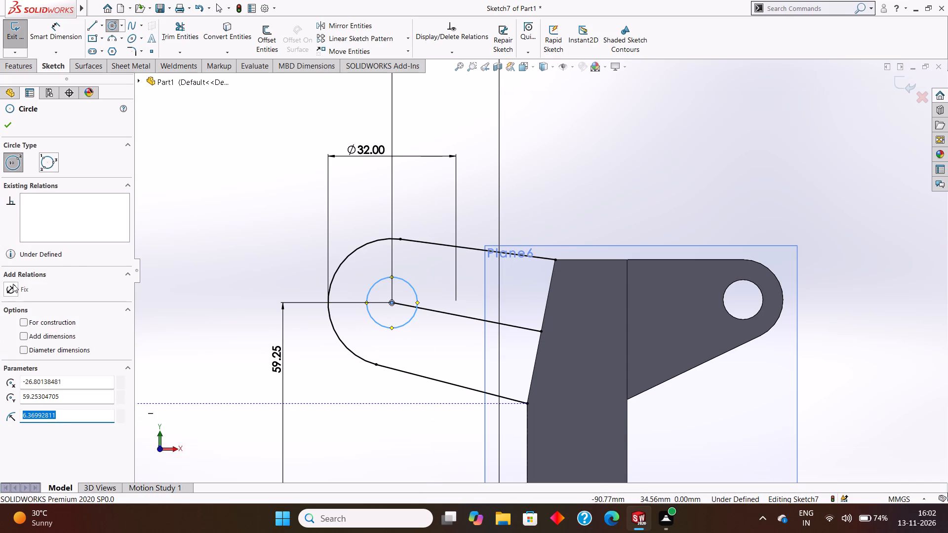
pyautogui.press('BackSpace')
pyautogui.press('8')
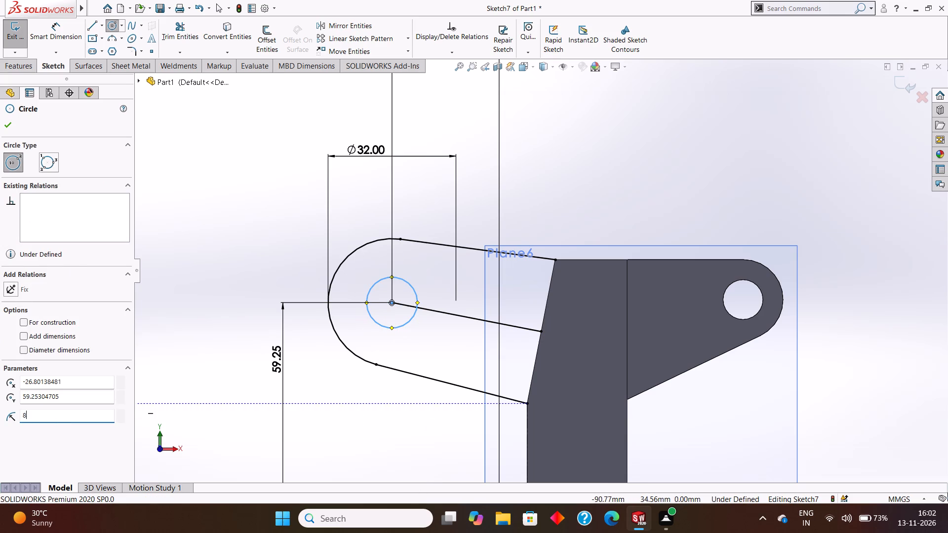
pyautogui.press('Return')
pyautogui.press('Escape')
pyautogui.press('Escape')
pyautogui.press('Escape')
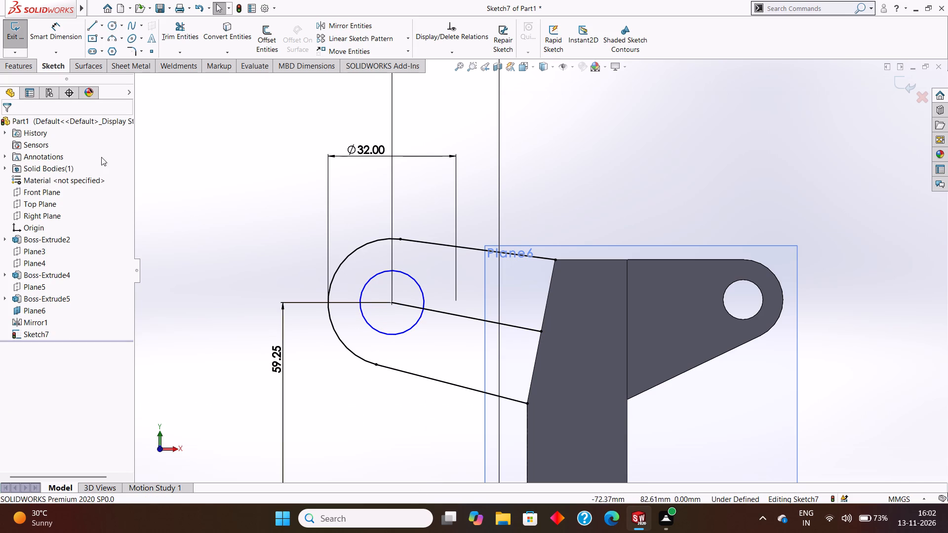
# Dimension the diameter of the inner hole circle, placing the dimension above the arm.
pyautogui.click(49, 32)
pyautogui.click(409, 273)
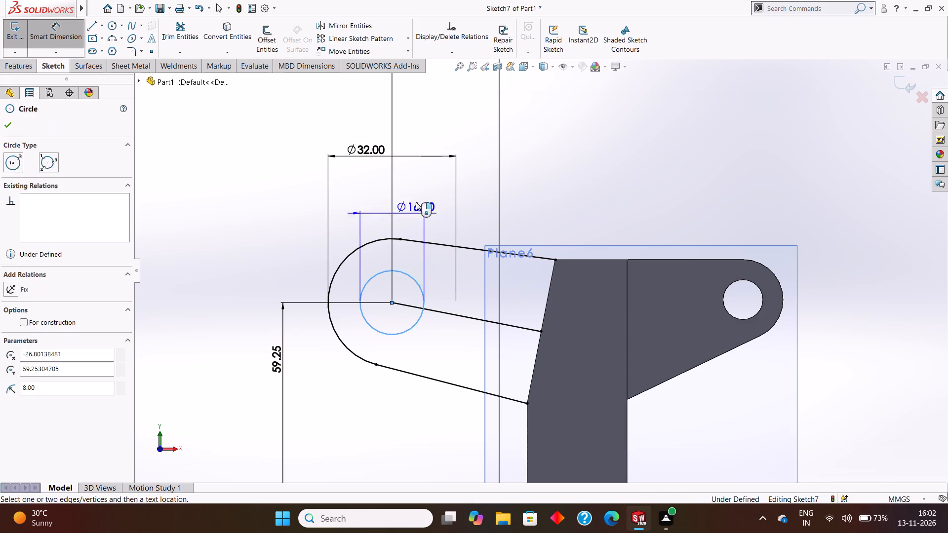
pyautogui.click(416, 194)
pyautogui.click(373, 180)
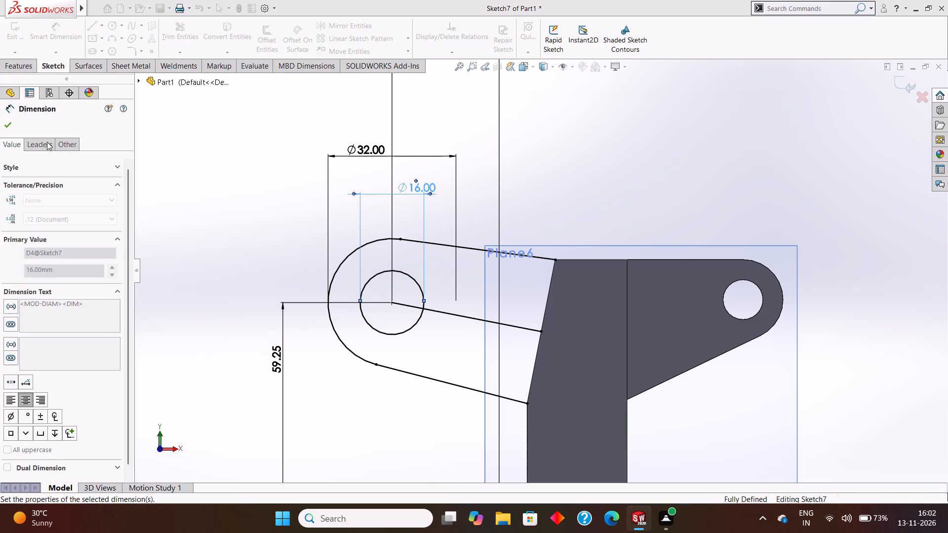
pyautogui.click(9, 121)
# Close the arm profile with a line along the upright's sloped edge, from its top corner to its lower end.
pyautogui.click(18, 70)
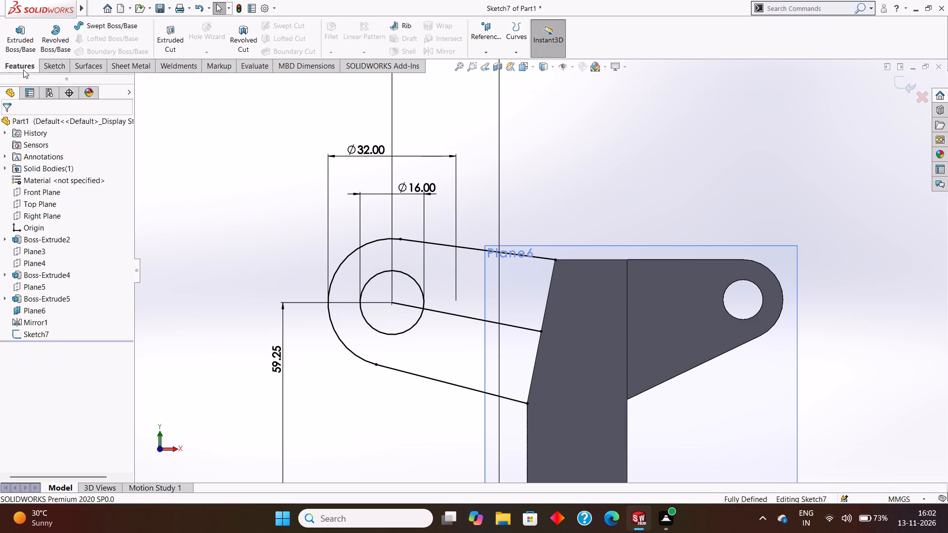
pyautogui.moveTo(443, 154); pyautogui.dragTo(449, 149, button='middle')
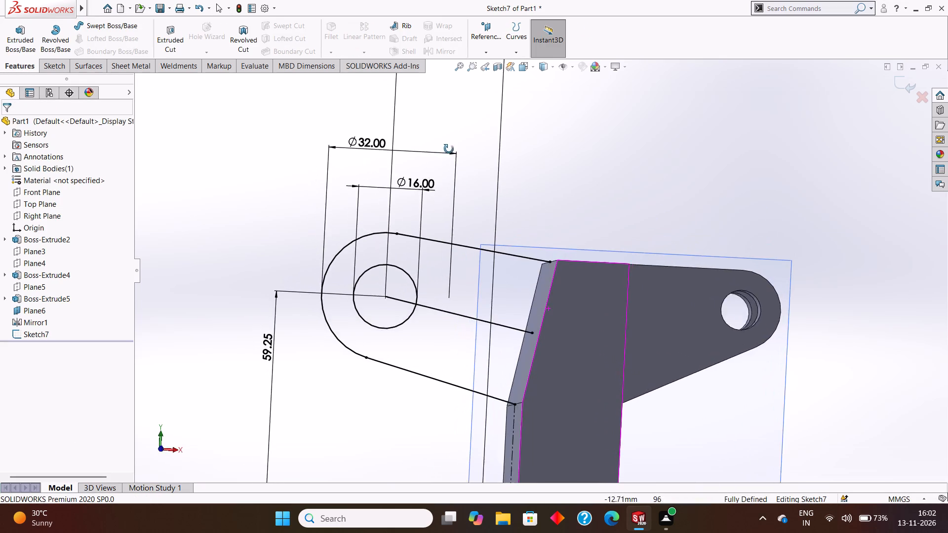
pyautogui.moveTo(449, 149); pyautogui.dragTo(443, 145, button='middle')
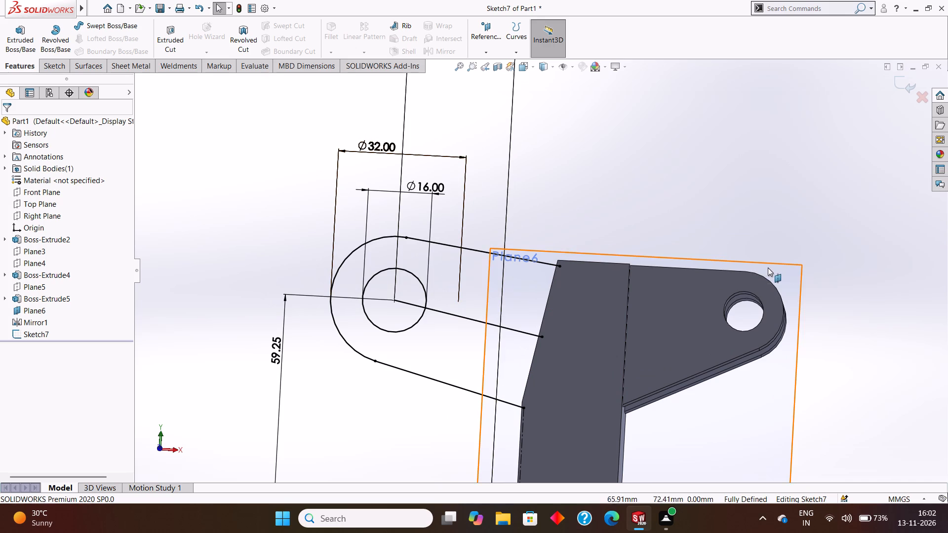
pyautogui.click(768, 267)
pyautogui.hotkey('ctrl', '8')
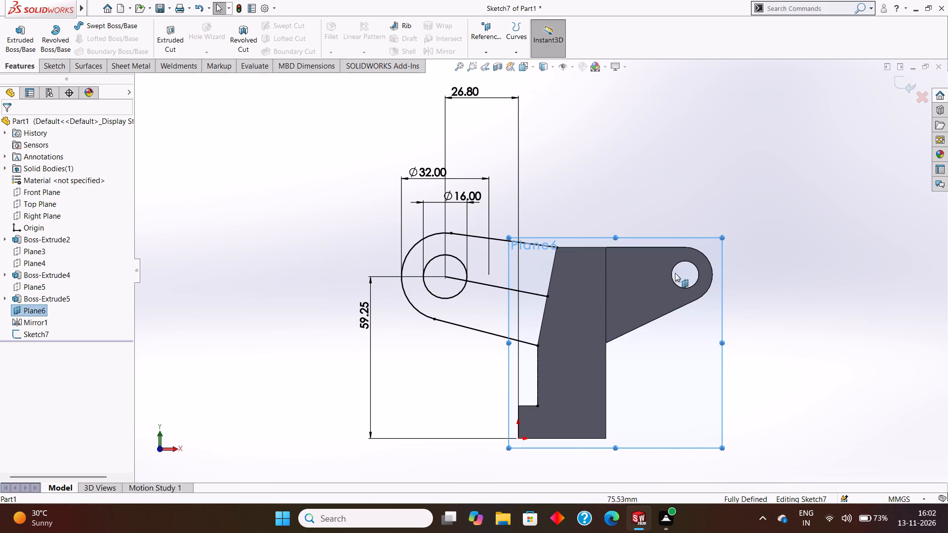
pyautogui.click(63, 65)
pyautogui.click(89, 28)
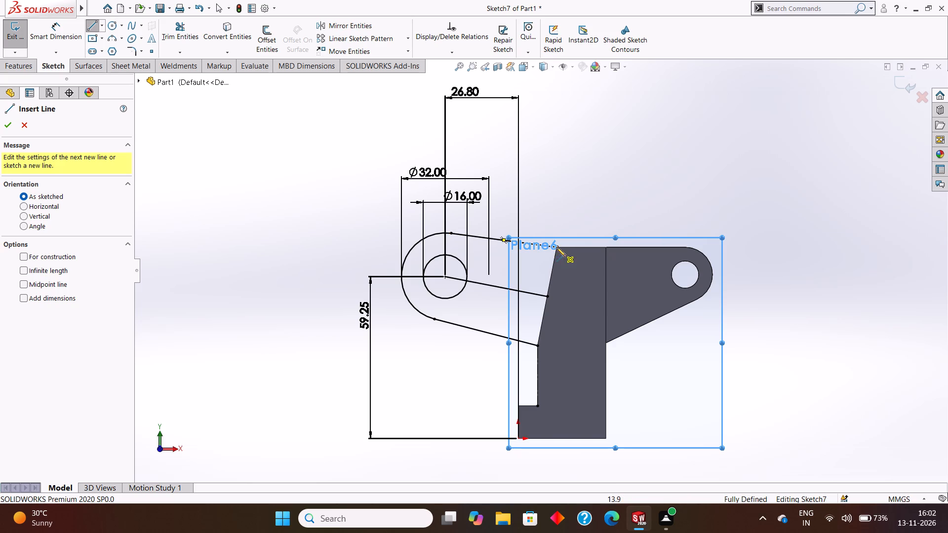
pyautogui.click(556, 247)
pyautogui.click(538, 345)
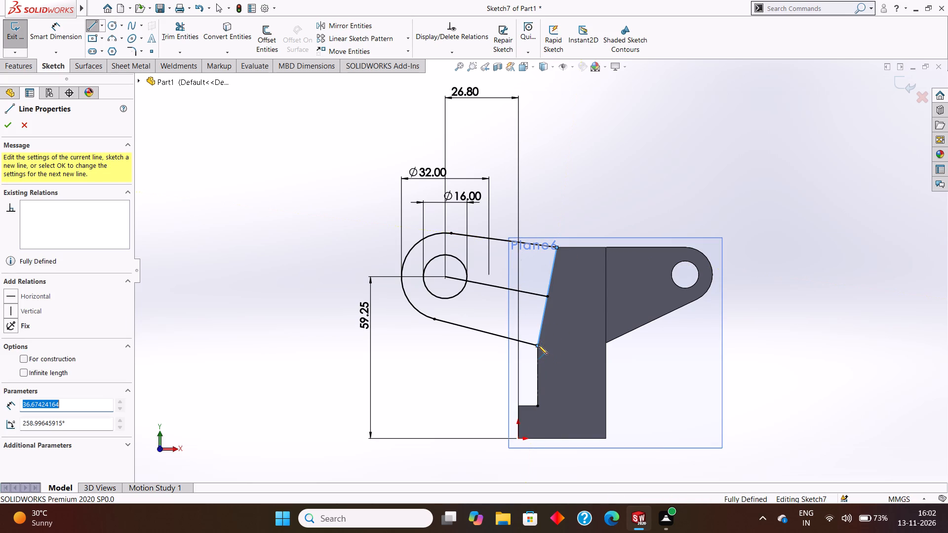
pyautogui.press('Escape')
pyautogui.press('Escape')
pyautogui.press('Escape')
# Extrude the arm region around the hole 12 mm with the Mid Plane end condition, merging it with the body.
pyautogui.scroll(-3, 556, 308)
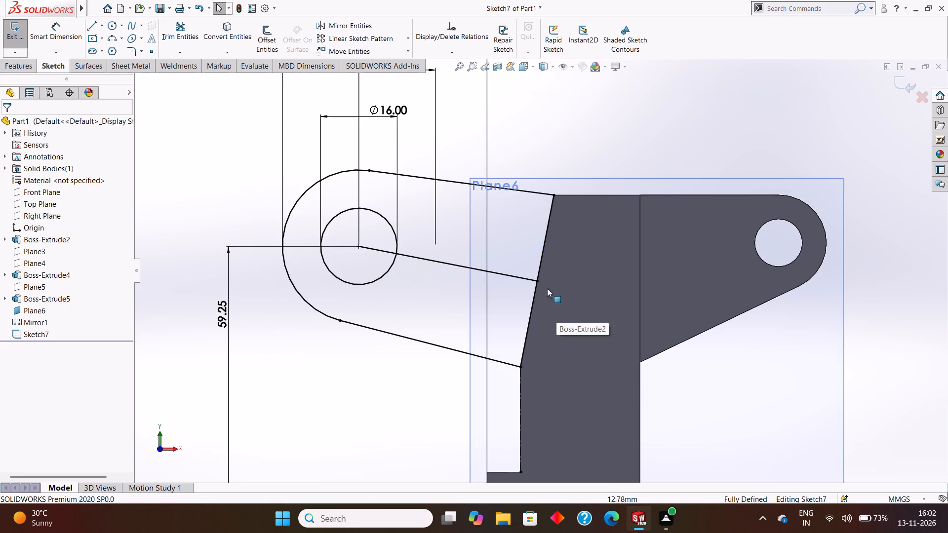
pyautogui.scroll(3, 543, 256)
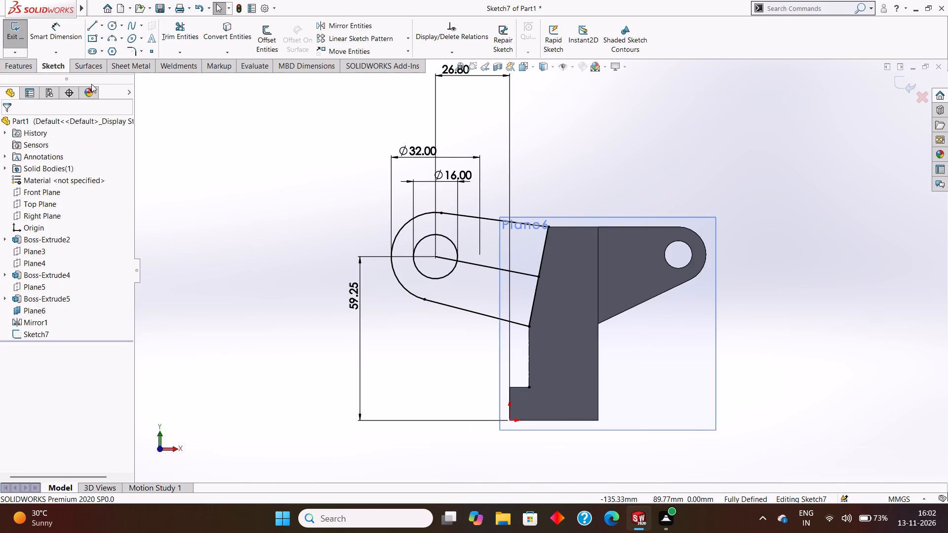
pyautogui.click(19, 66)
pyautogui.click(22, 35)
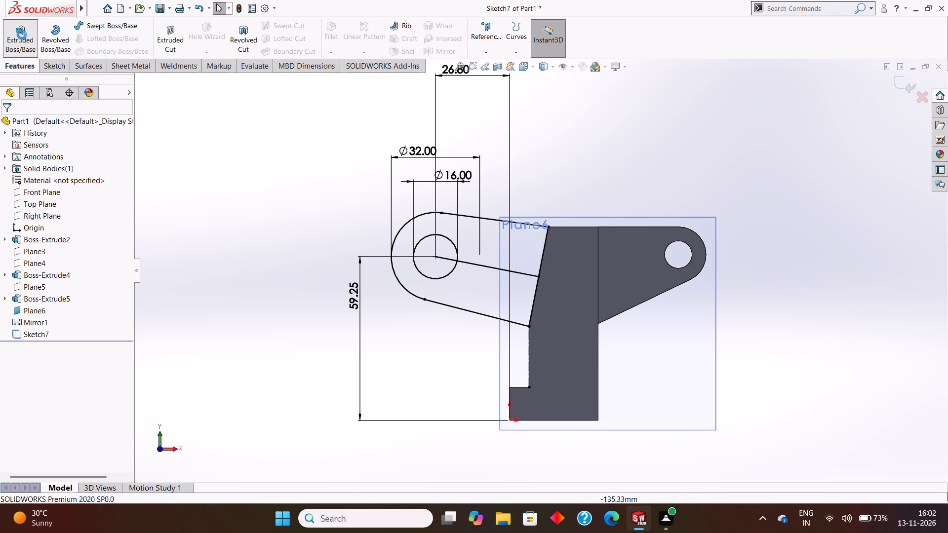
pyautogui.click(484, 243)
pyautogui.moveTo(316, 184); pyautogui.dragTo(395, 244, button='middle')
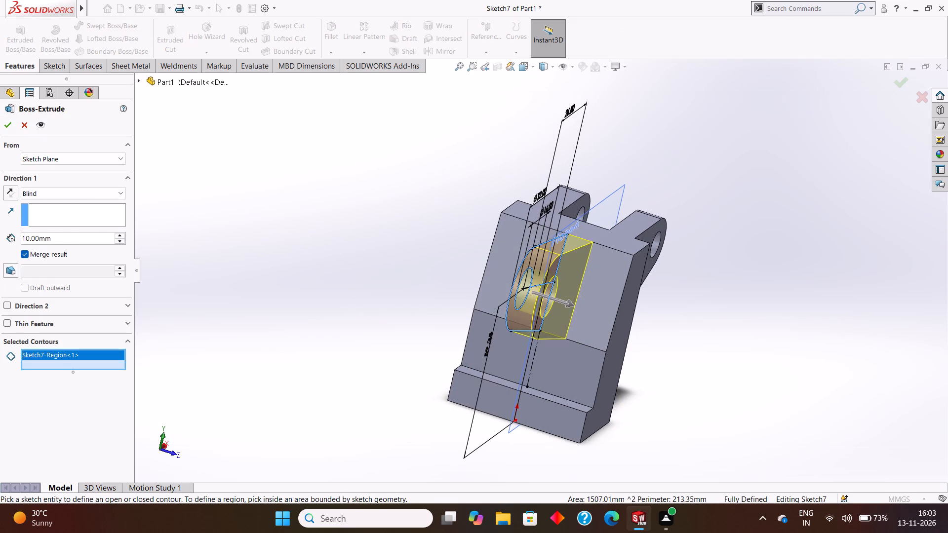
pyautogui.moveTo(75, 237); pyautogui.dragTo(1, 231)
pyautogui.write('12')
pyautogui.press('Return')
pyautogui.click(55, 191)
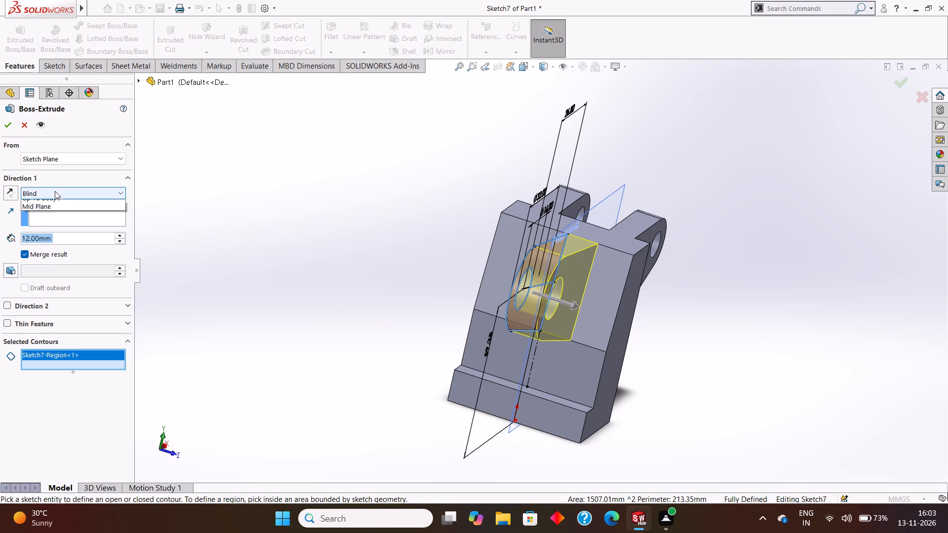
pyautogui.click(40, 251)
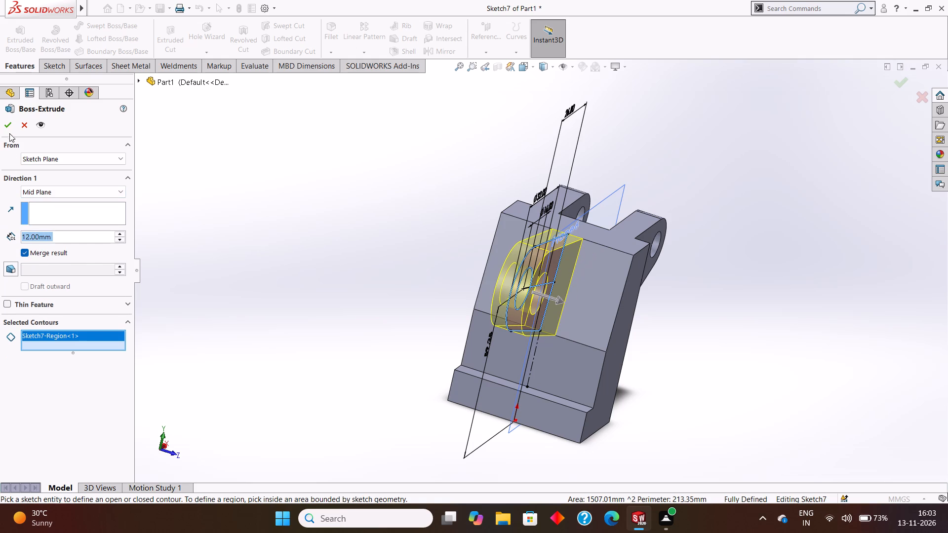
pyautogui.click(8, 128)
# Hide Plane6 in the model view.
pyautogui.click(421, 190)
pyautogui.moveTo(424, 189); pyautogui.dragTo(379, 166, button='middle')
pyautogui.moveTo(397, 171); pyautogui.dragTo(357, 168, button='middle')
pyautogui.scroll(1, 400, 179)
pyautogui.moveTo(400, 179); pyautogui.dragTo(388, 191, button='middle')
pyautogui.moveTo(740, 264); pyautogui.dragTo(749, 238, button='middle')
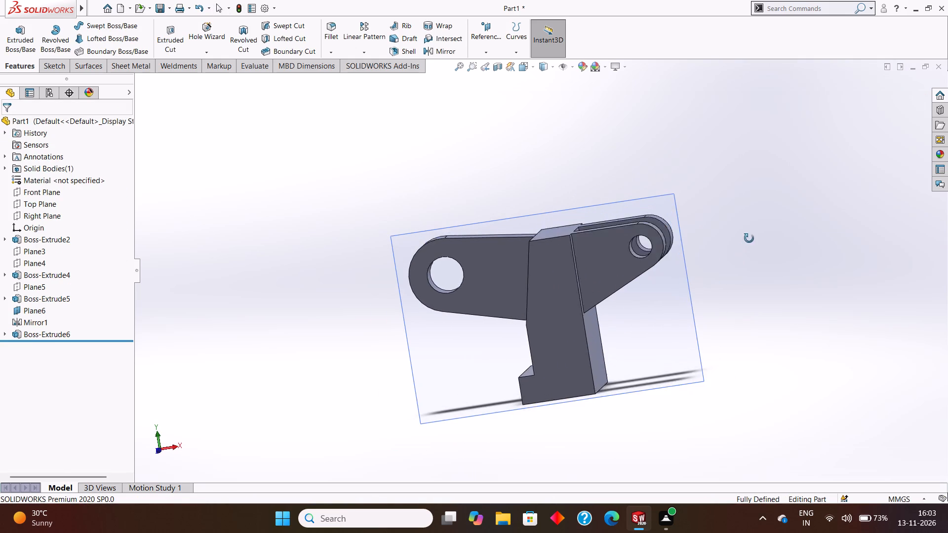
pyautogui.moveTo(749, 238); pyautogui.dragTo(753, 232, button='middle')
pyautogui.rightClick(681, 296)
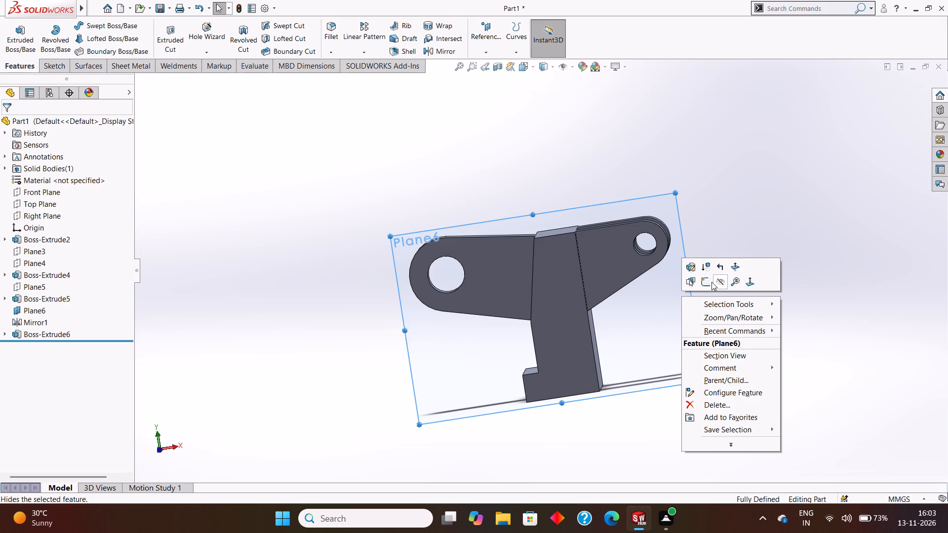
pyautogui.click(719, 282)
# Examine the finished part's upright, single arm and paired arms from several angles.
pyautogui.moveTo(714, 270); pyautogui.dragTo(744, 304, button='middle')
pyautogui.scroll(2, 745, 309)
pyautogui.moveTo(743, 307); pyautogui.dragTo(705, 354, button='middle')
pyautogui.moveTo(685, 306); pyautogui.dragTo(727, 286, button='middle')
pyautogui.moveTo(717, 299); pyautogui.dragTo(681, 288, button='middle')
pyautogui.moveTo(683, 249); pyautogui.dragTo(689, 254, button='middle')
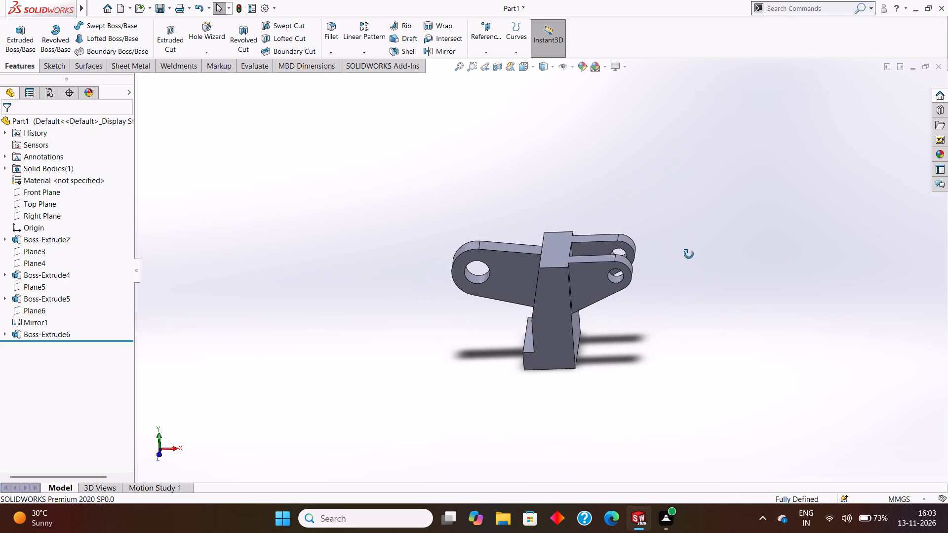
pyautogui.moveTo(689, 254); pyautogui.dragTo(693, 261, button='middle')
pyautogui.moveTo(695, 259); pyautogui.dragTo(701, 248, button='middle')
pyautogui.moveTo(702, 244); pyautogui.dragTo(698, 224, button='middle')
pyautogui.scroll(1, 698, 224)
pyautogui.moveTo(698, 218); pyautogui.dragTo(702, 194, button='middle')
pyautogui.moveTo(703, 202); pyautogui.dragTo(705, 181, button='middle')
pyautogui.moveTo(695, 202); pyautogui.dragTo(693, 271, button='middle')
pyautogui.moveTo(690, 262); pyautogui.dragTo(646, 278, button='middle')
pyautogui.moveTo(646, 274); pyautogui.dragTo(678, 258, button='middle')
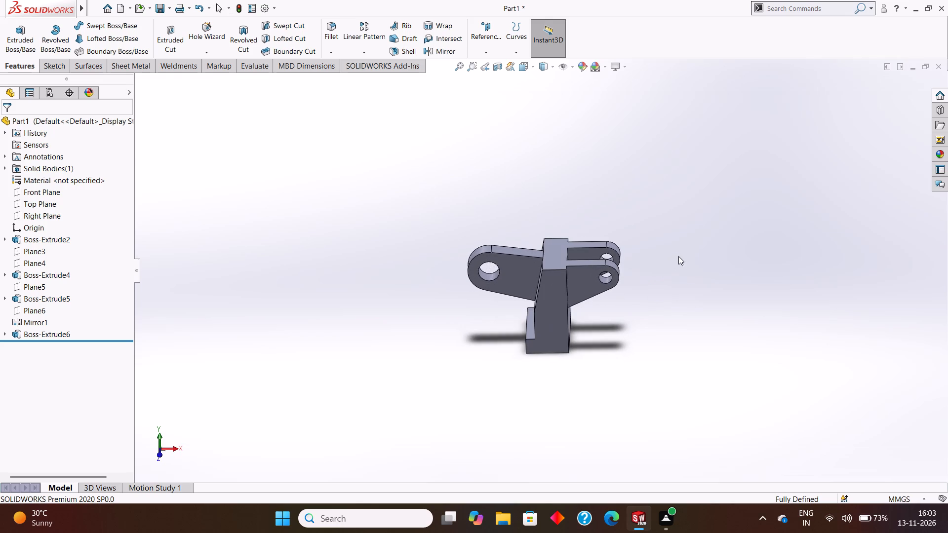
pyautogui.moveTo(678, 256); pyautogui.dragTo(682, 249, button='middle')
pyautogui.middleClick(683, 252)
pyautogui.middleClick(683, 250)
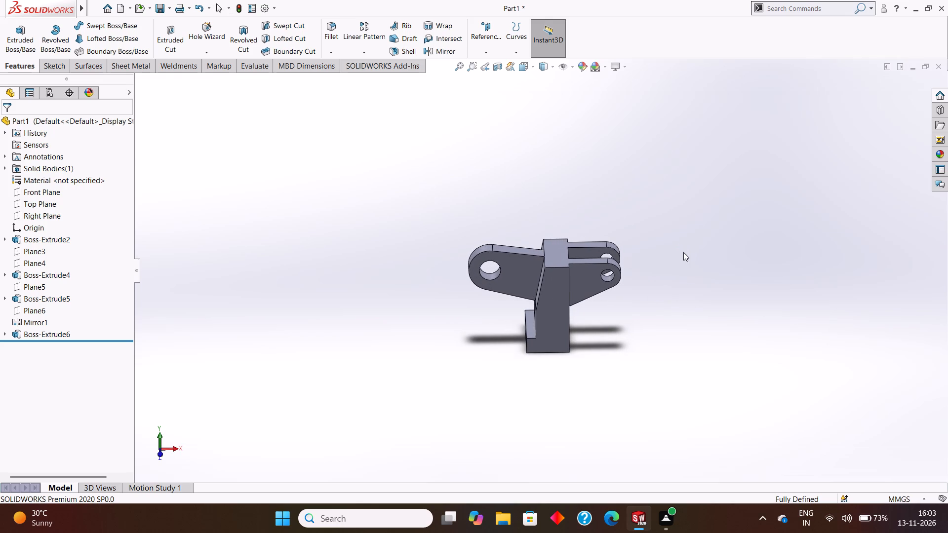
pyautogui.middleClick(683, 252)
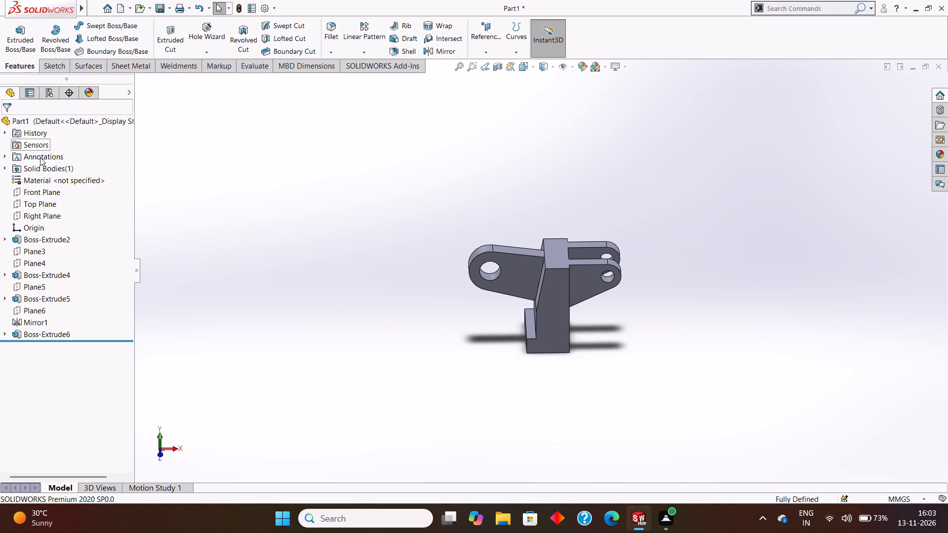
# Apply the material 1023 Carbon Steel Sheet (SS) from the Steel category to the part.
pyautogui.click(38, 177)
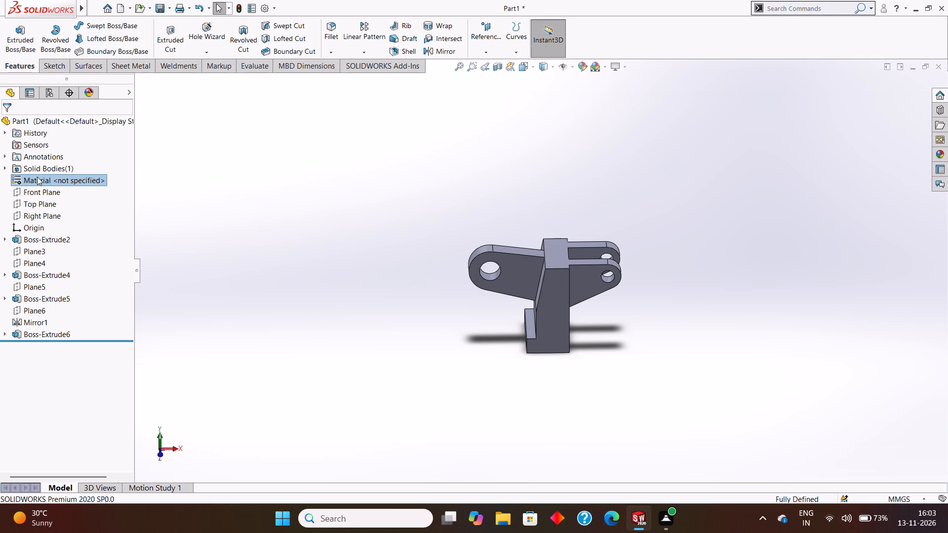
pyautogui.click(39, 179)
pyautogui.click(16, 180)
pyautogui.rightClick(16, 180)
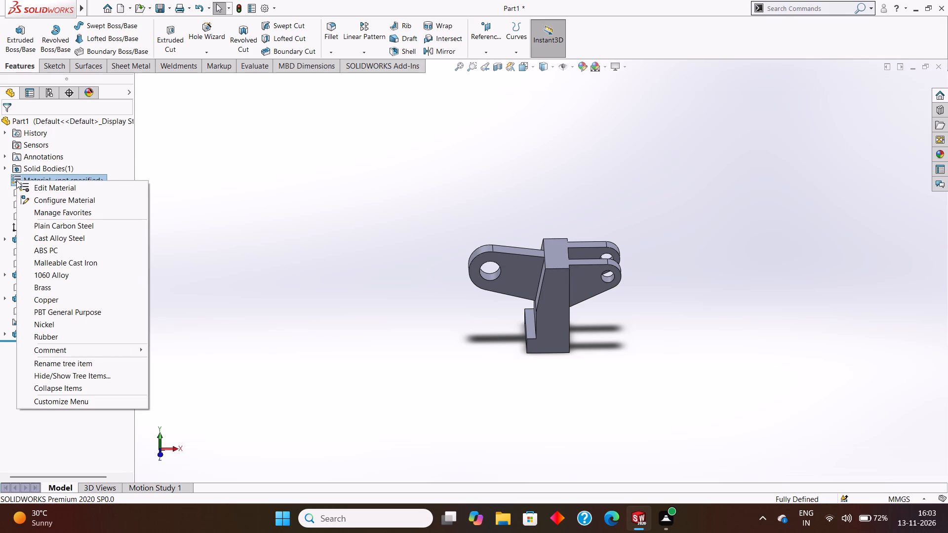
pyautogui.click(42, 187)
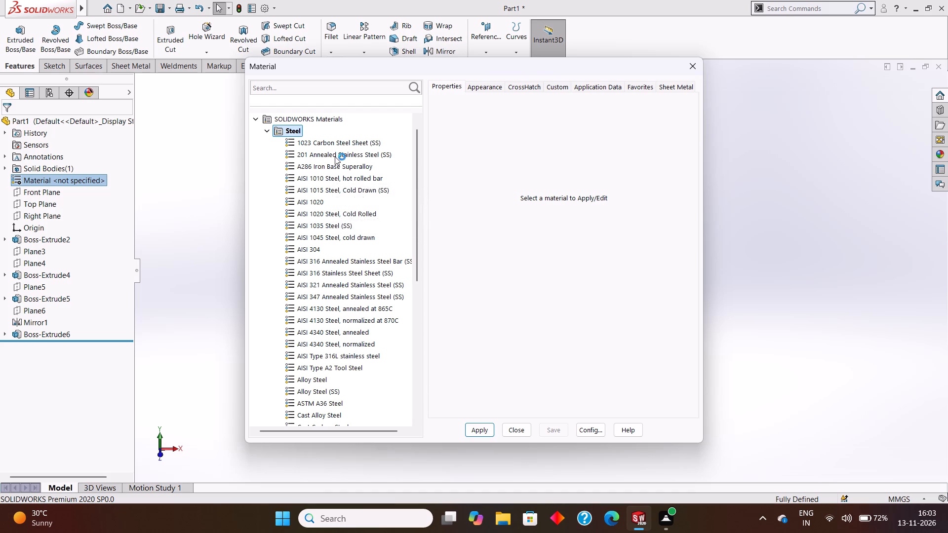
pyautogui.click(334, 145)
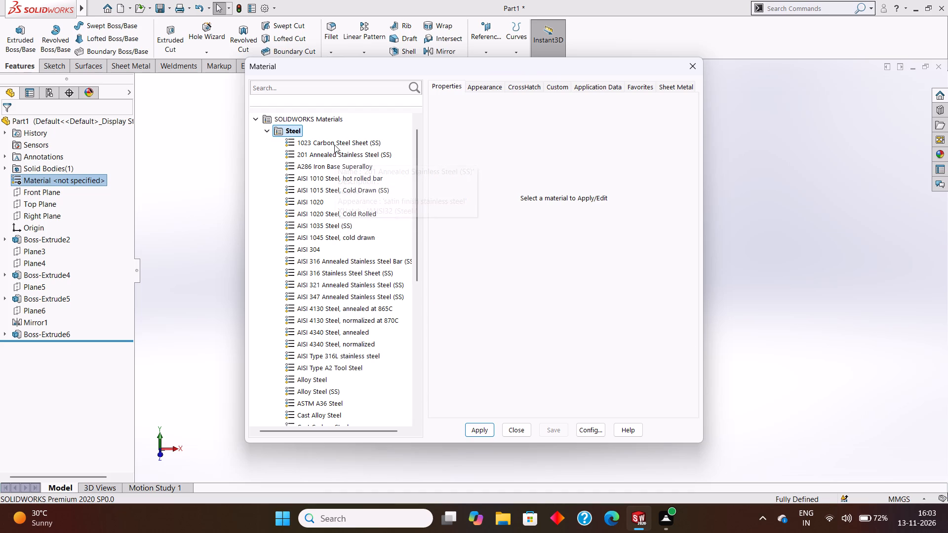
pyautogui.click(488, 432)
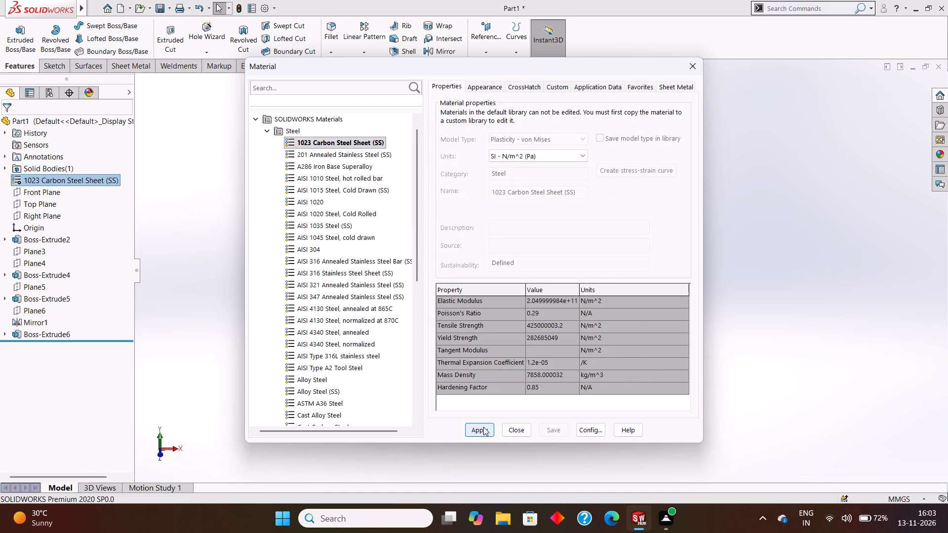
pyautogui.click(483, 427)
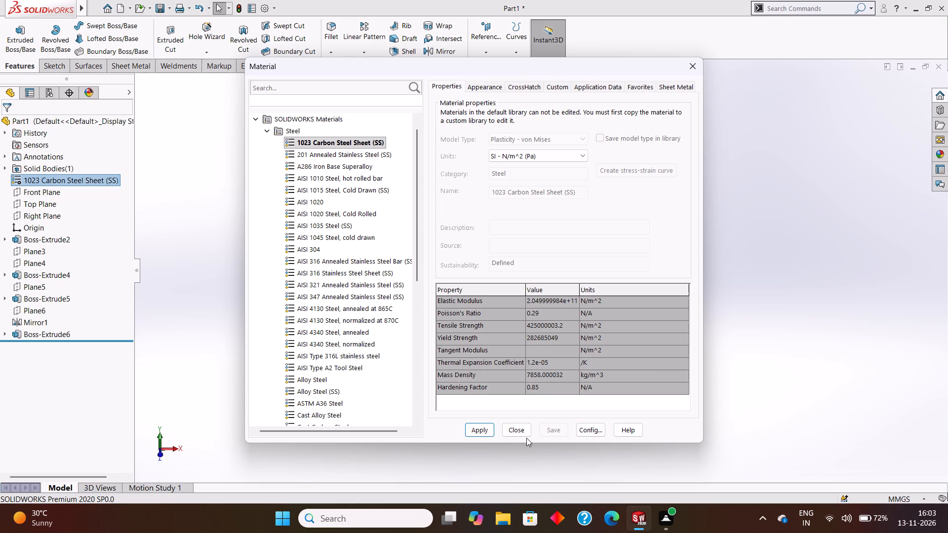
pyautogui.click(522, 433)
# Check the part's mass properties.
pyautogui.moveTo(625, 385); pyautogui.dragTo(618, 381, button='middle')
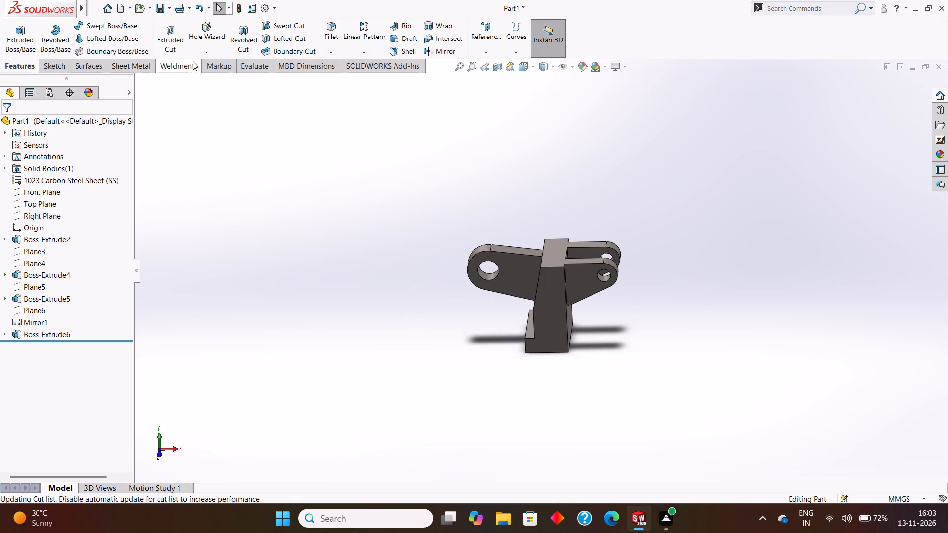
pyautogui.click(248, 64)
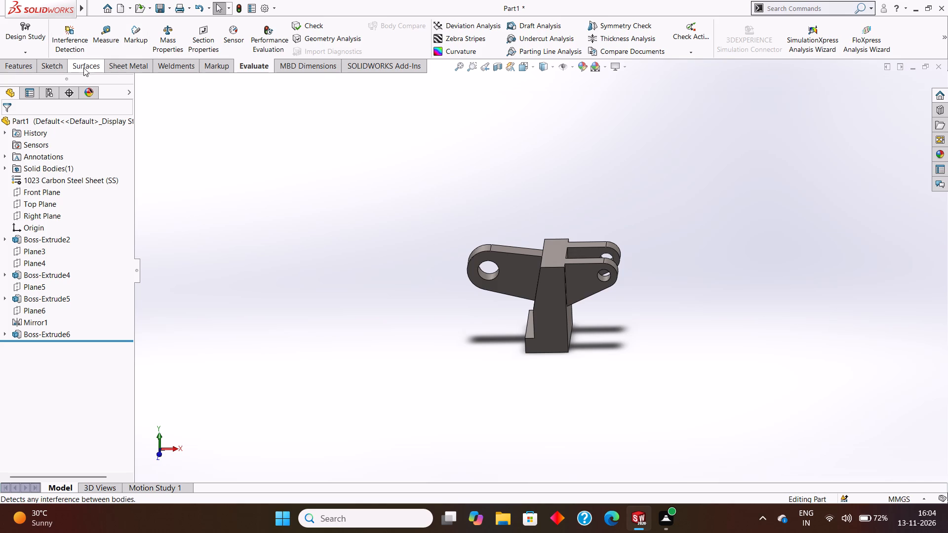
pyautogui.click(164, 40)
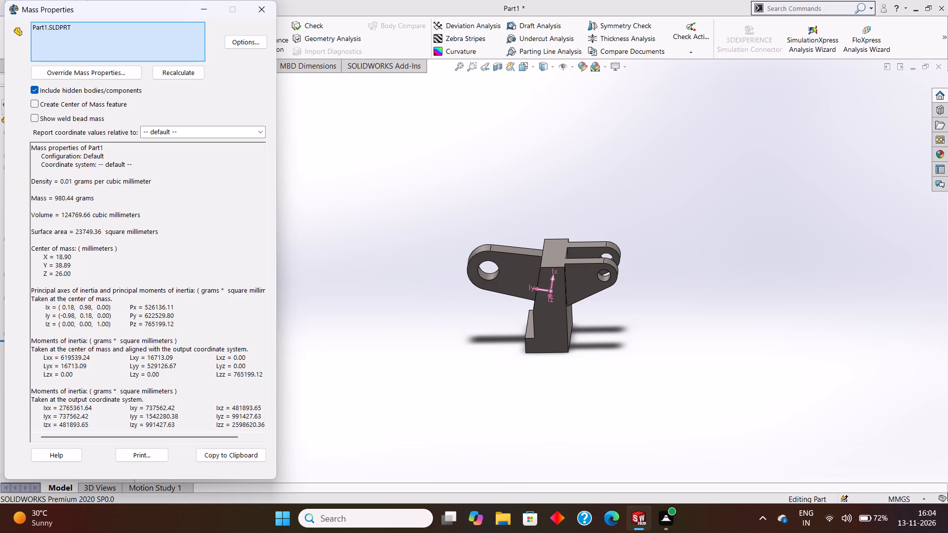
pyautogui.click(262, 13)
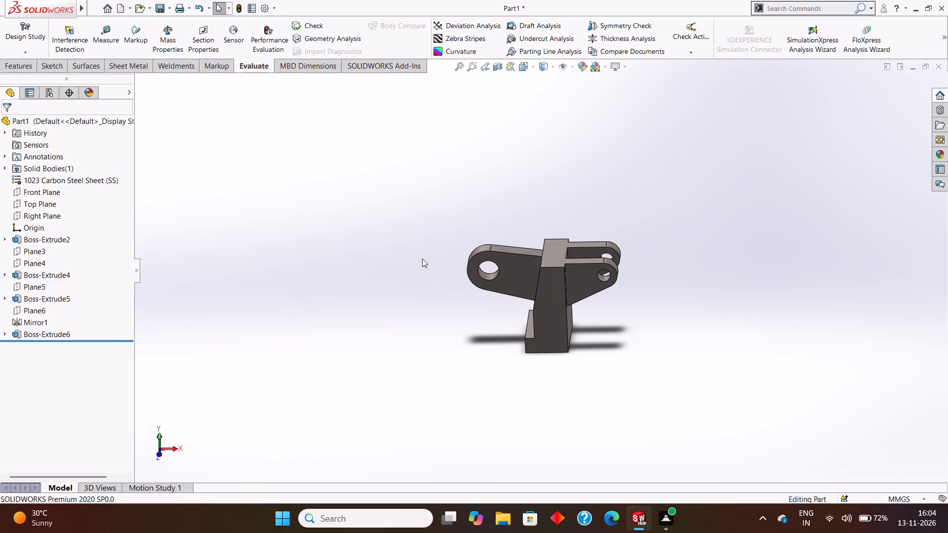
# Examine the finished part's upright, holed arm and paired arms from slightly different angles and distances.
pyautogui.click(422, 259)
pyautogui.moveTo(425, 256); pyautogui.dragTo(437, 272, button='middle')
pyautogui.scroll(1, 445, 276)
pyautogui.moveTo(445, 276); pyautogui.dragTo(446, 281, button='middle')
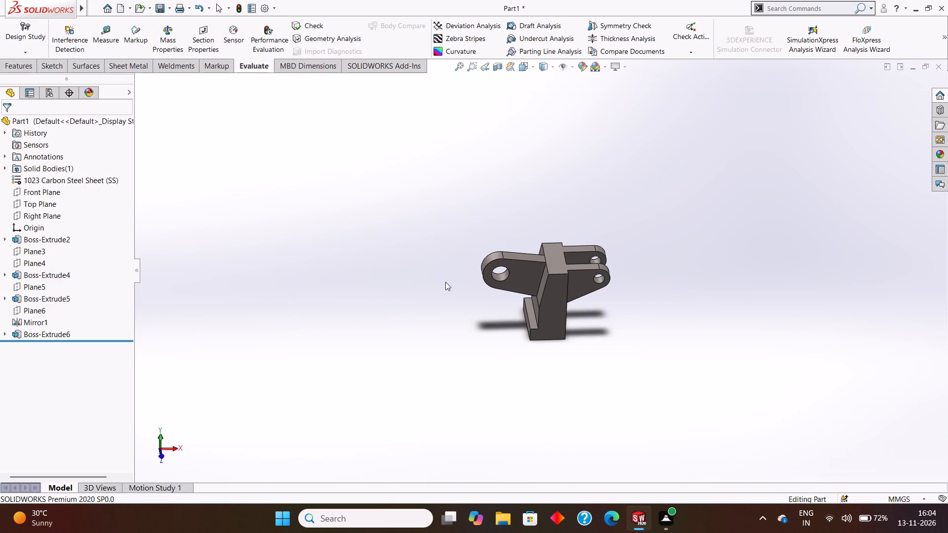
pyautogui.moveTo(443, 281); pyautogui.dragTo(430, 273, button='middle')
pyautogui.moveTo(730, 259); pyautogui.dragTo(721, 259, button='middle')
pyautogui.moveTo(713, 258); pyautogui.dragTo(715, 279, button='middle')
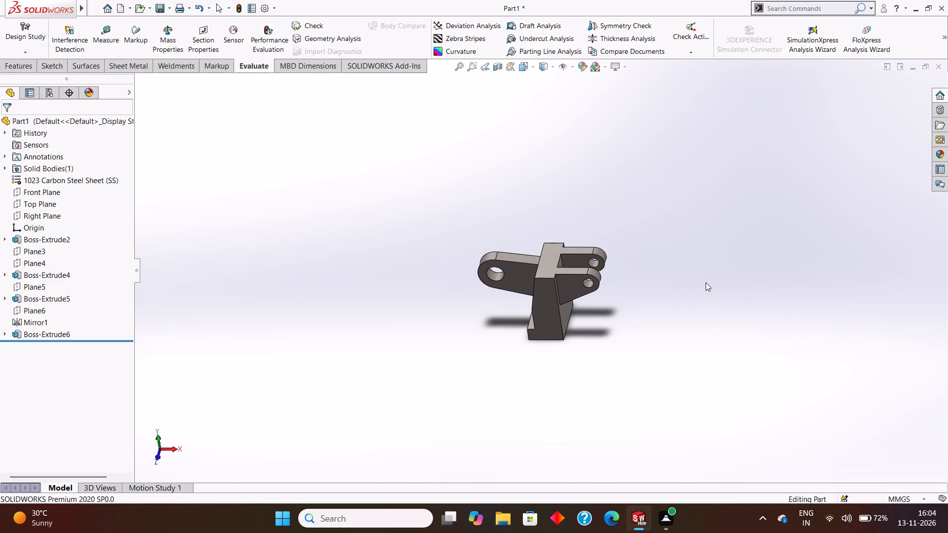
pyautogui.scroll(1, 705, 280)
pyautogui.scroll(-4, 594, 305)
pyautogui.scroll(3, 594, 305)
pyautogui.middleClick(599, 290)
pyautogui.moveTo(610, 276); pyautogui.dragTo(615, 258, button='middle')
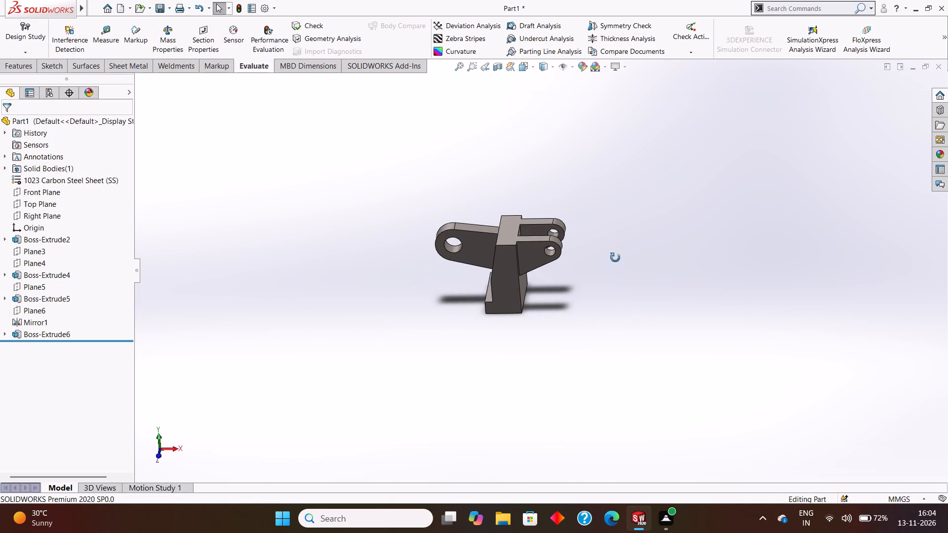
pyautogui.moveTo(615, 258); pyautogui.dragTo(616, 257, button='middle')
pyautogui.moveTo(621, 263); pyautogui.dragTo(623, 269, button='middle')
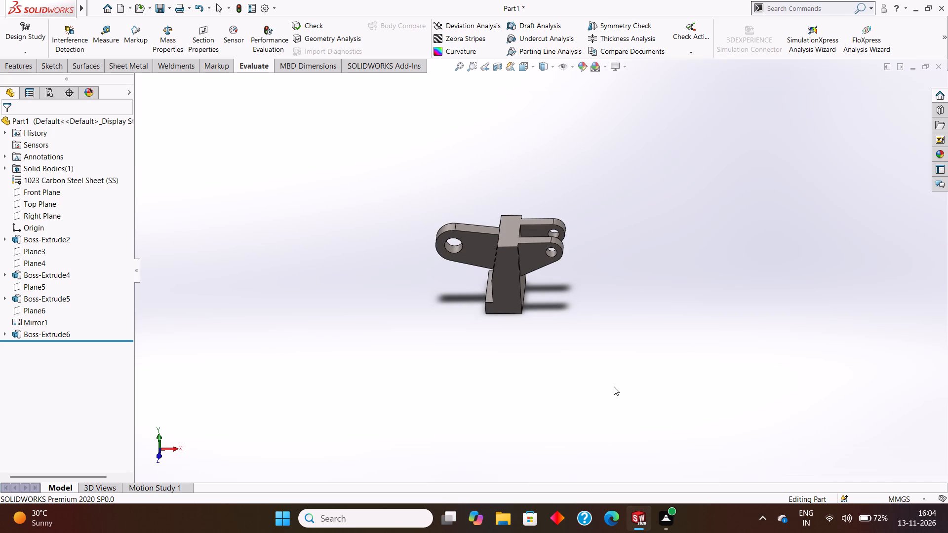
# Save the part as a SOLIDWORKS Part file named "drawing 3" in the tryfuji folder.
pyautogui.hotkey('ctrl', 's')
pyautogui.press('BackSpace')
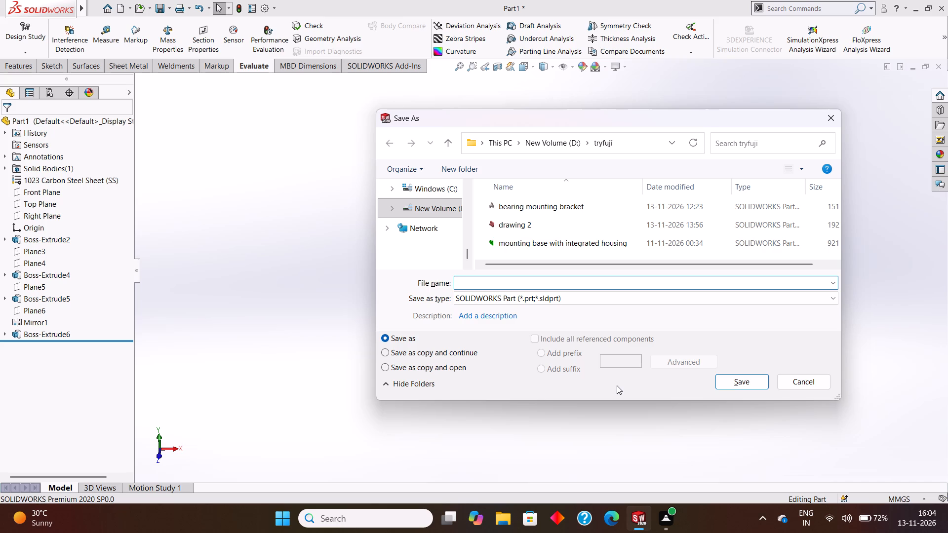
pyautogui.write('drawing 3')
pyautogui.click(749, 381)
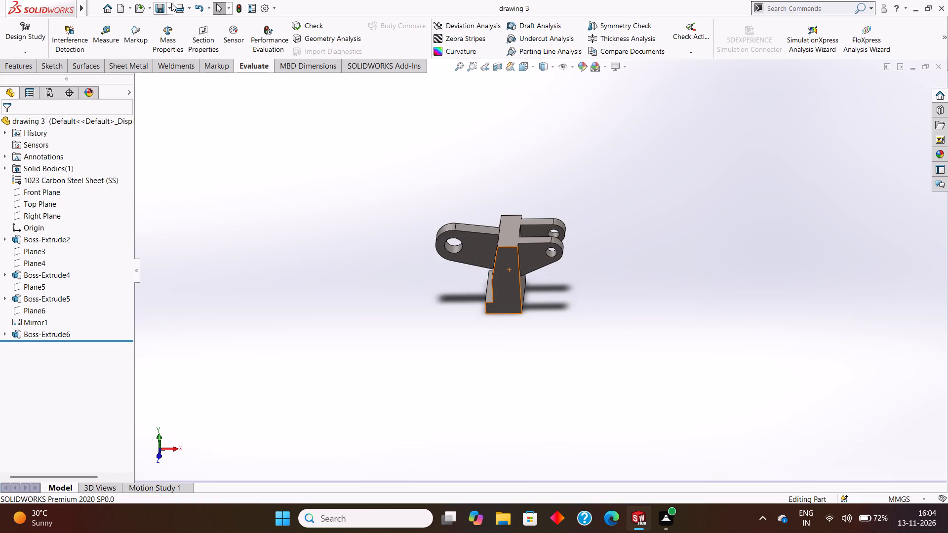
# Save a copy of the part as an Adobe Portable Document Format (*.pdf) file named "drawing 3" in the tryfuji folder.
pyautogui.click(170, 4)
pyautogui.click(181, 29)
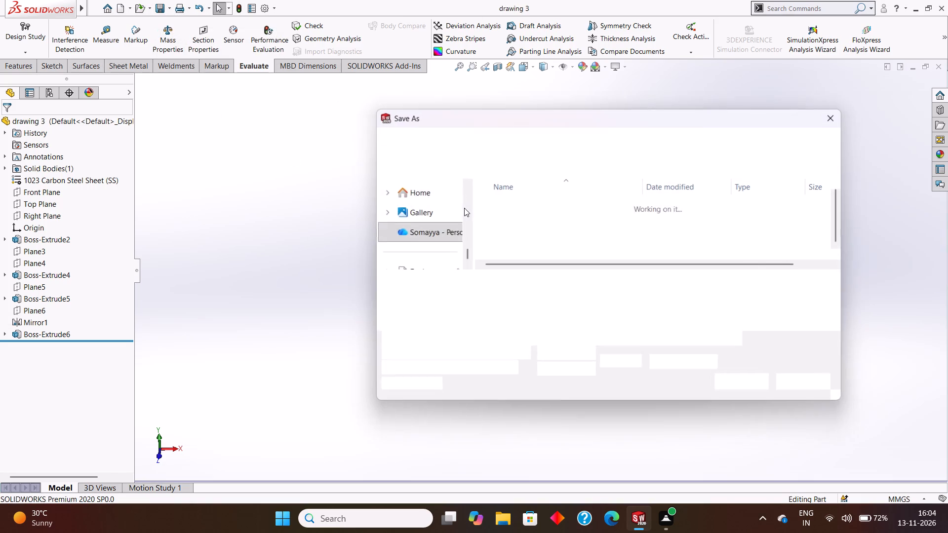
pyautogui.click(588, 297)
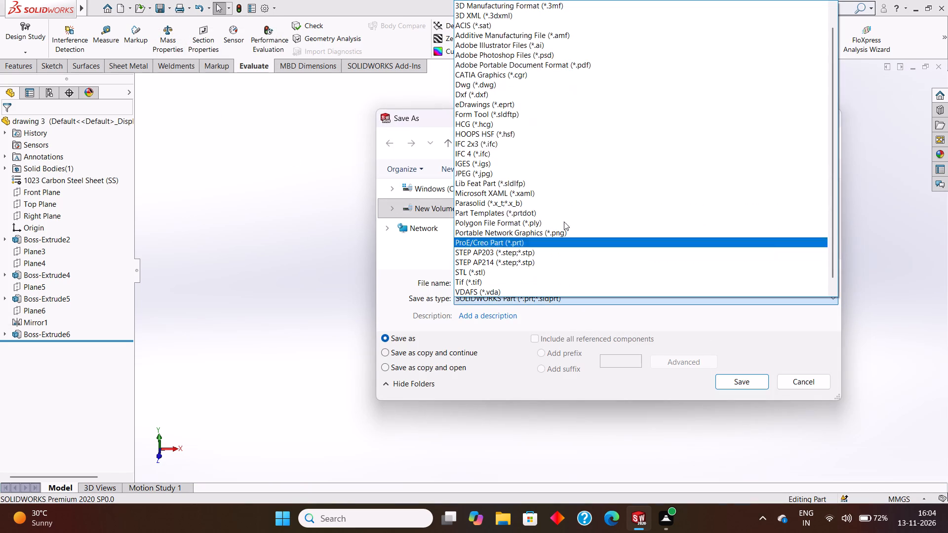
pyautogui.click(575, 65)
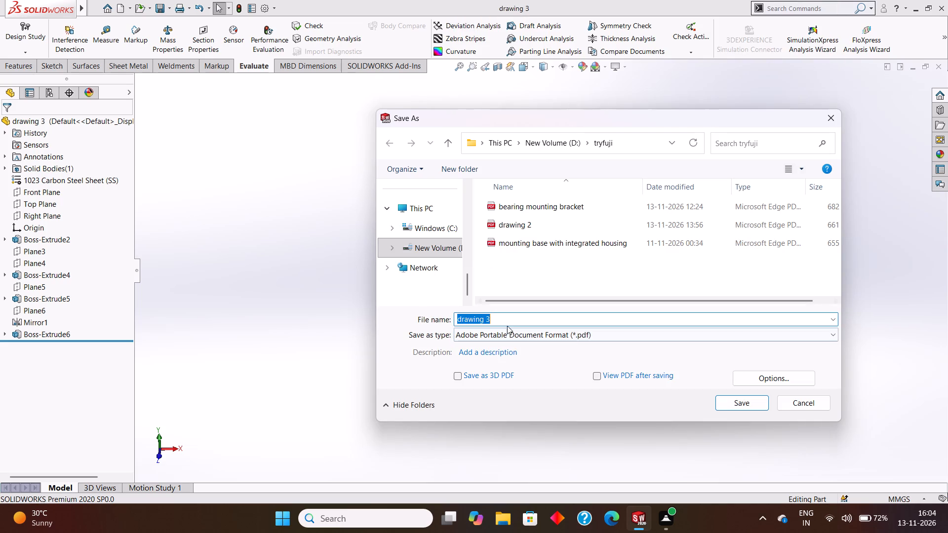
pyautogui.click(506, 317)
pyautogui.click(746, 402)
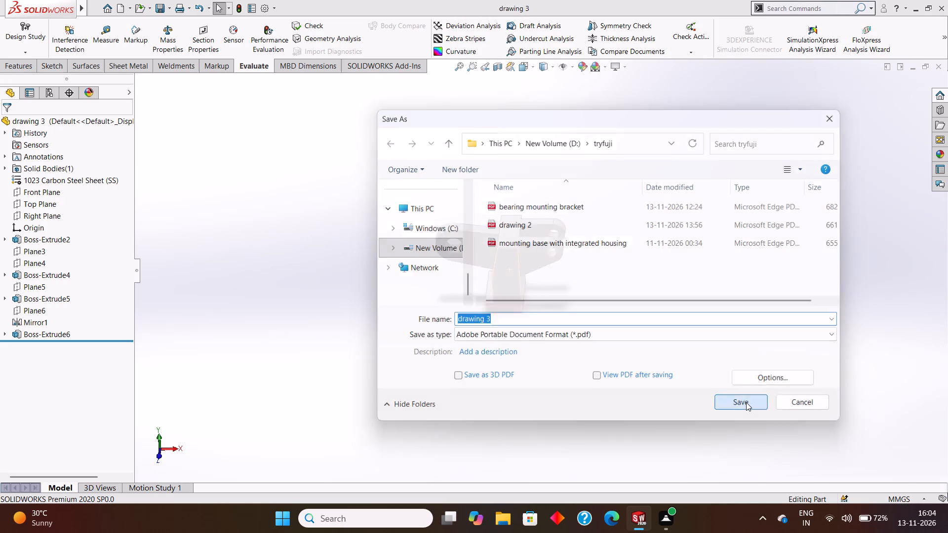